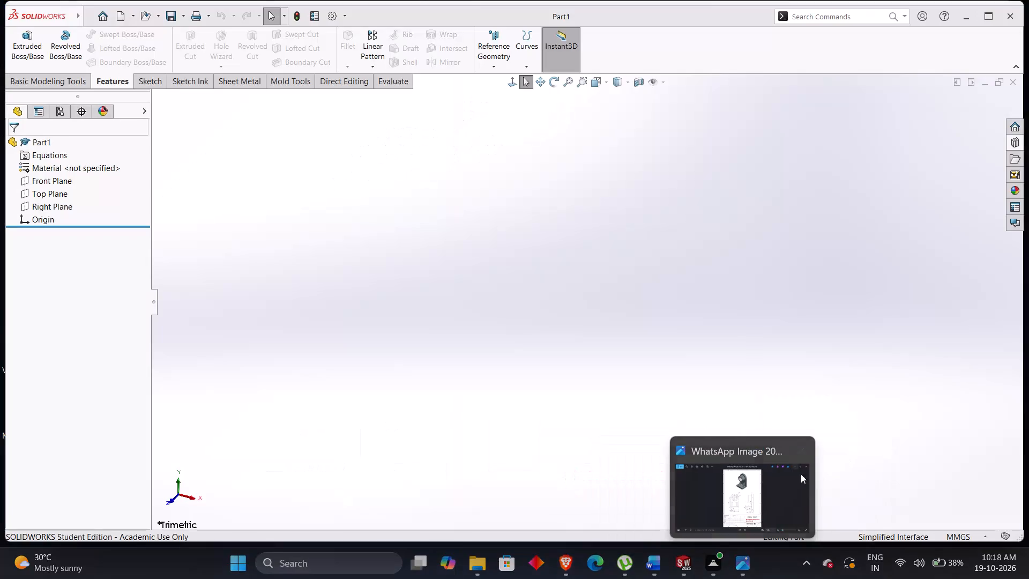
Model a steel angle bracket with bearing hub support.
Bring up the Exercise 28 reference drawing image and maximize it to view the part.
left_click(755, 485)
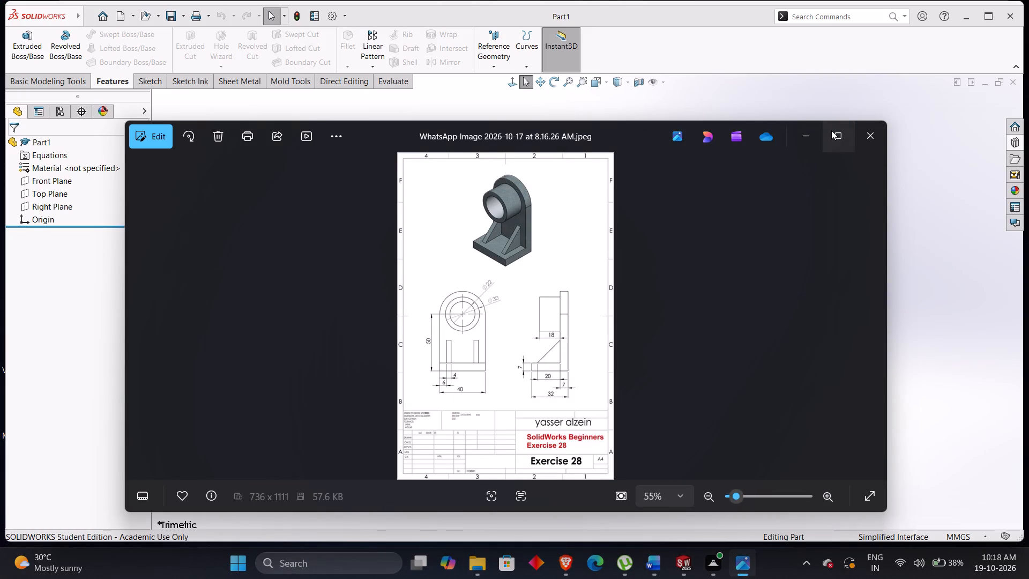
left_click(831, 130)
key("alt+Tab")
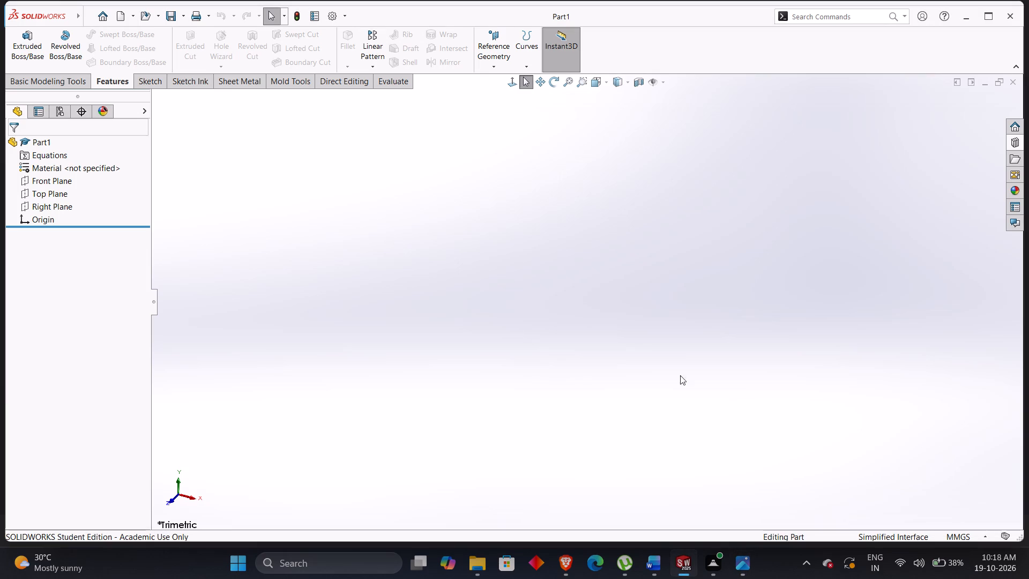
Start a sketch on the Front Plane and draw an infinite-length horizontal construction line through the origin.
left_click(133, 81)
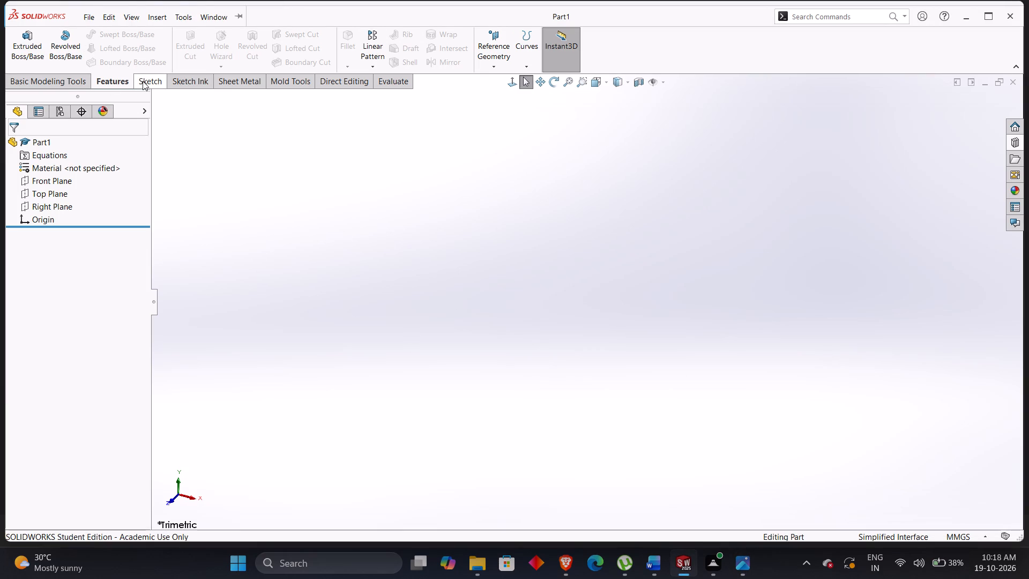
left_click(145, 81)
left_click(18, 38)
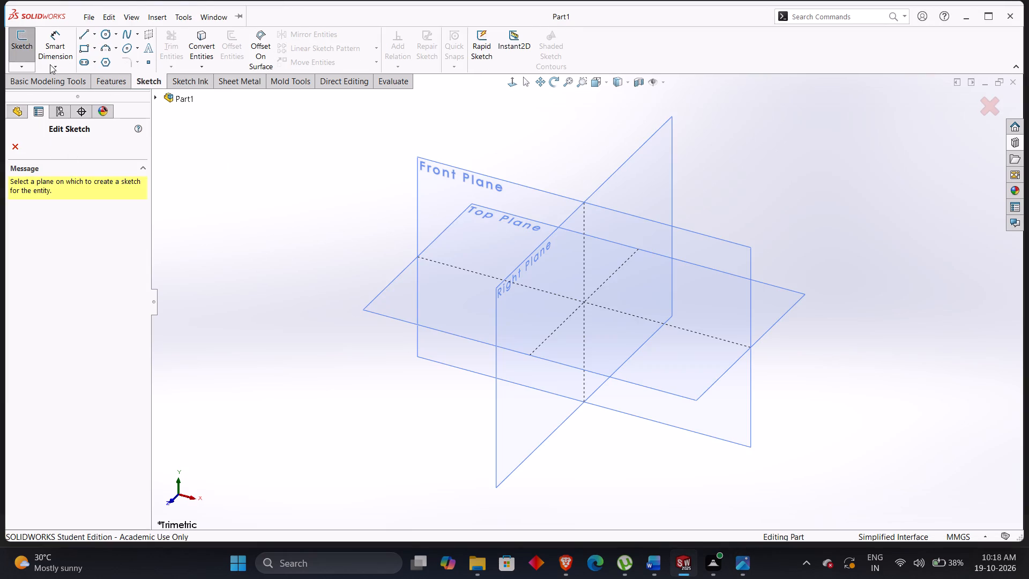
left_click(443, 179)
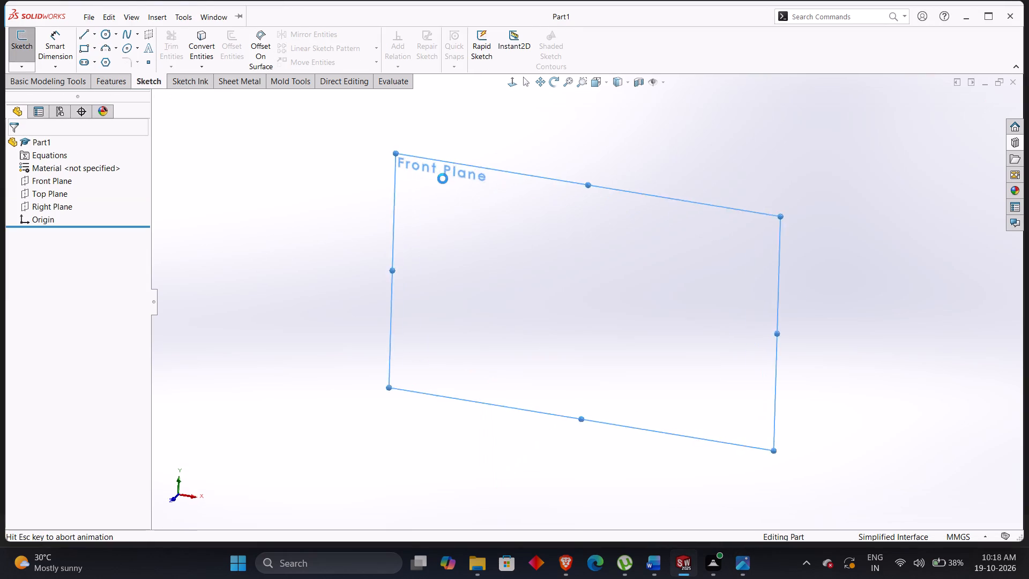
left_click(92, 37)
left_click(90, 59)
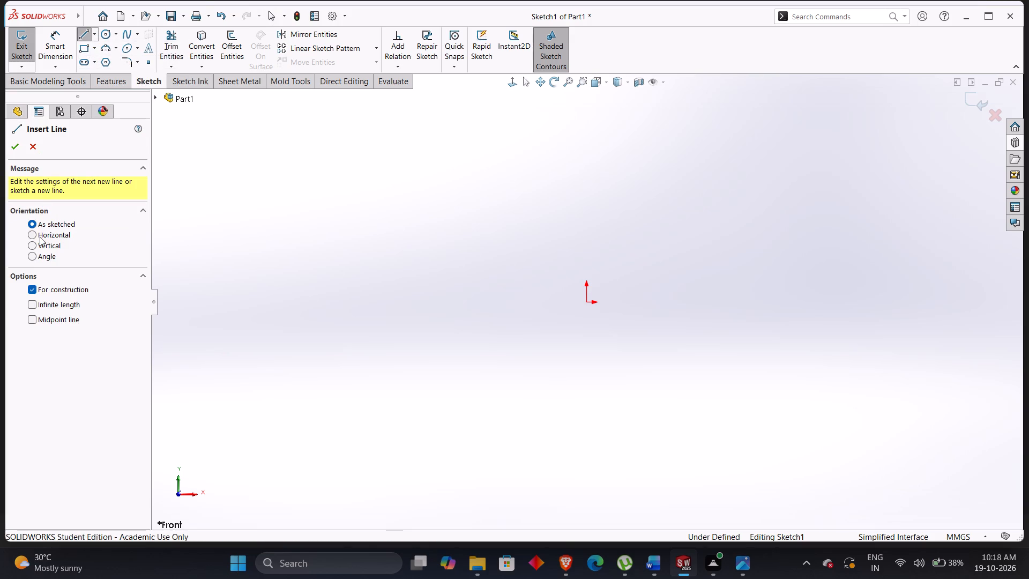
left_click(40, 237)
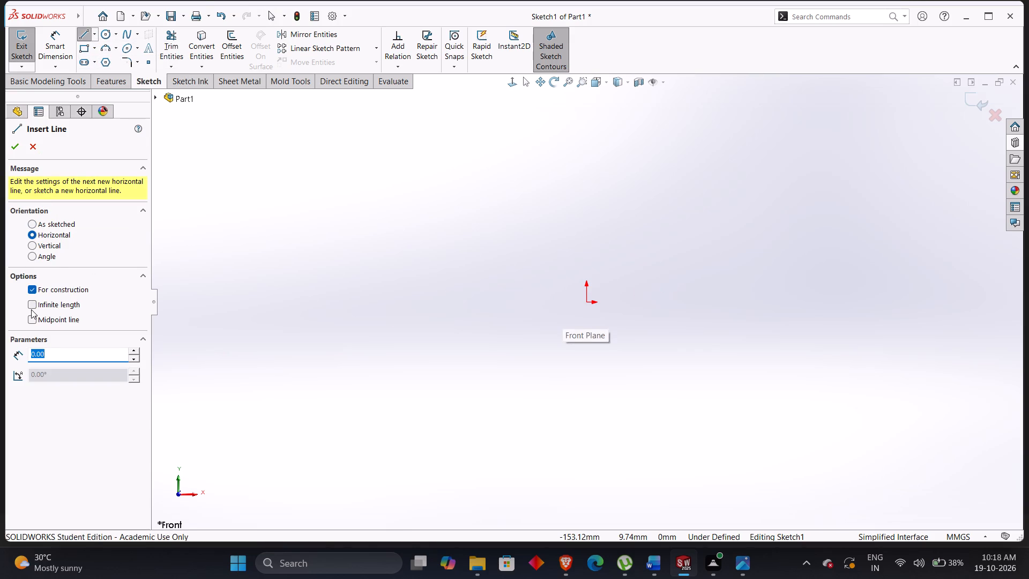
left_click(31, 308)
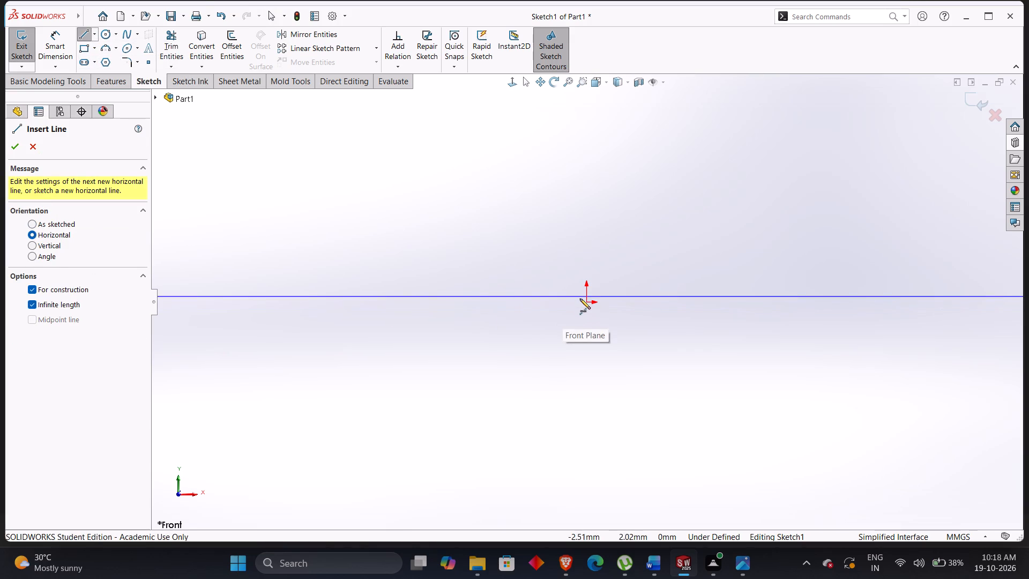
left_click(585, 302)
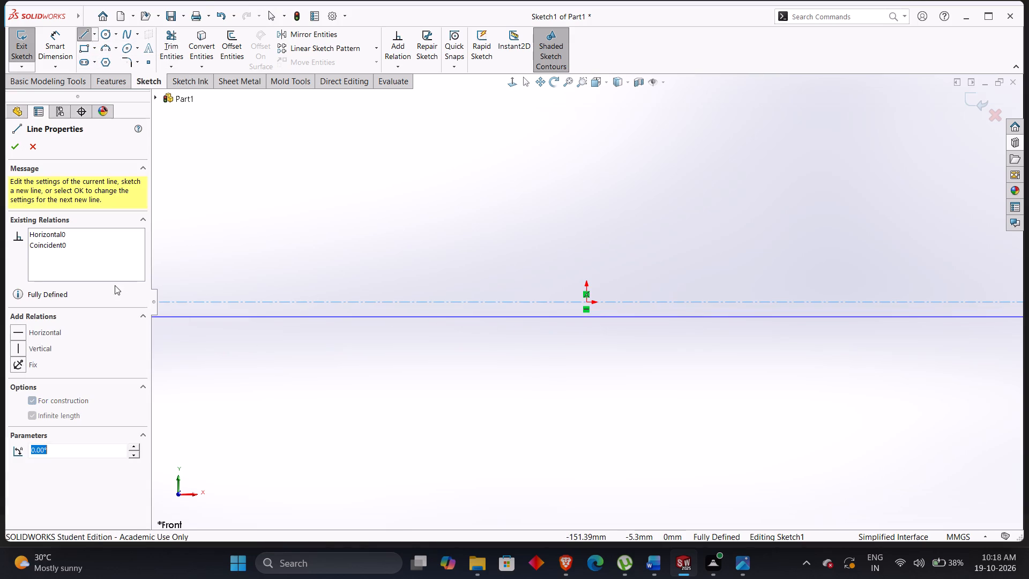
left_click(10, 146)
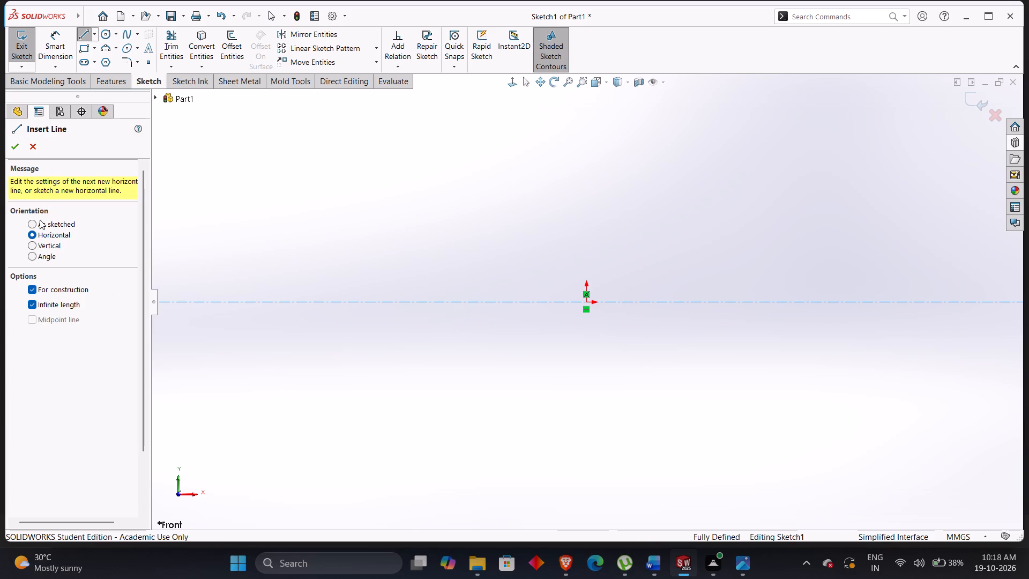
Add an infinite-length vertical construction line through the origin and leave the sketch.
left_click(33, 243)
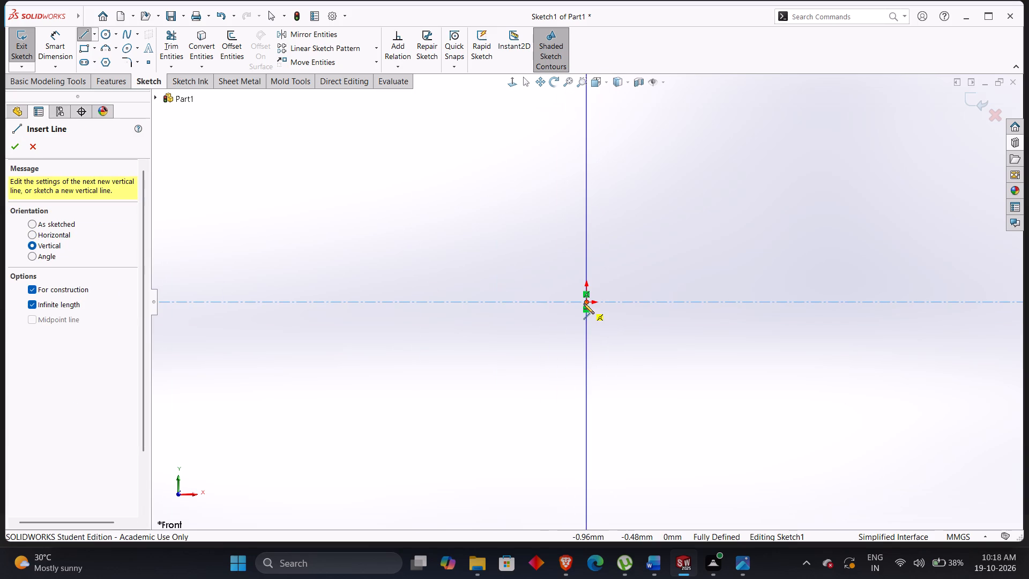
left_click(584, 303)
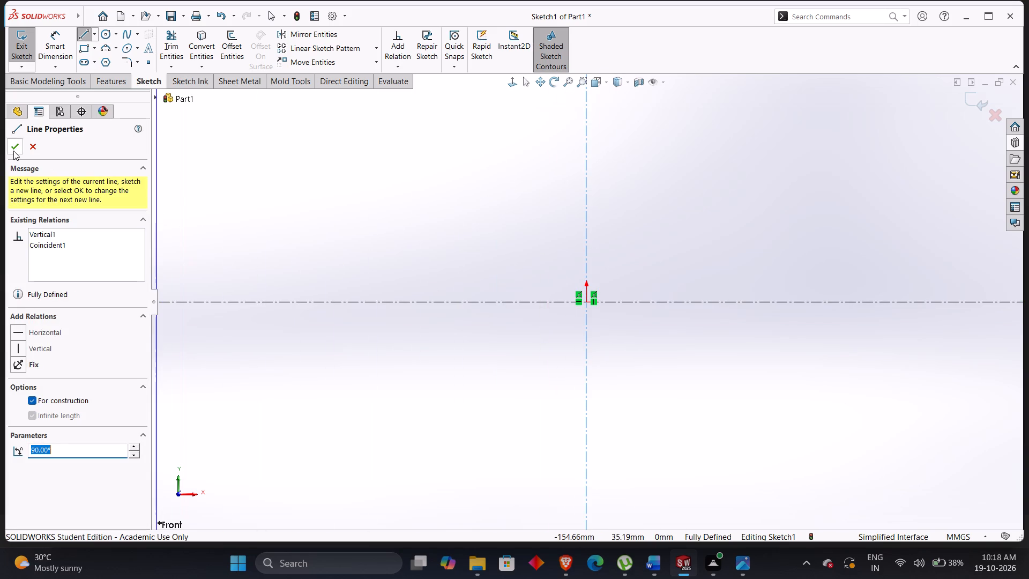
double_click(14, 150)
left_click(435, 221)
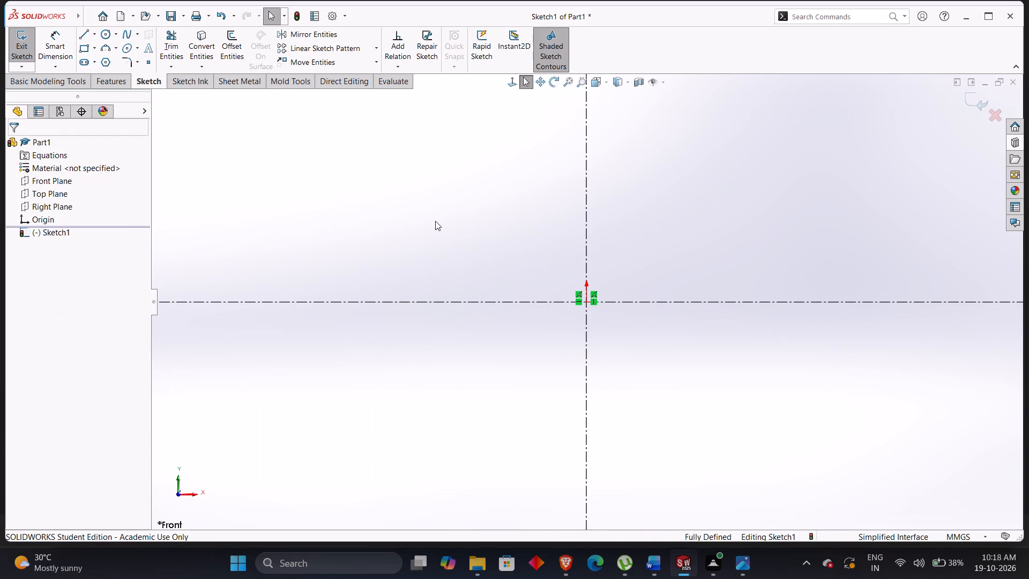
left_click_drag(612, 302, 614, 287)
left_click_drag(584, 227, 596, 235)
left_click(556, 247)
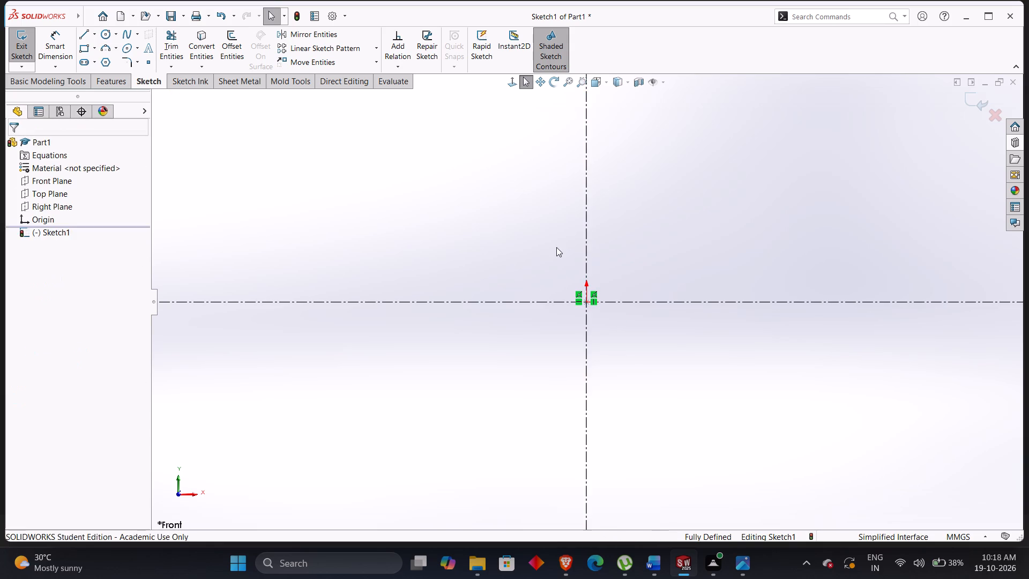
left_click(556, 247)
Following the reference drawing, sketch a closed L-shaped profile from the origin in Sketch1, about 39 mm wide, 71 mm tall, with a 13 mm thick base.
key("alt+Tab")
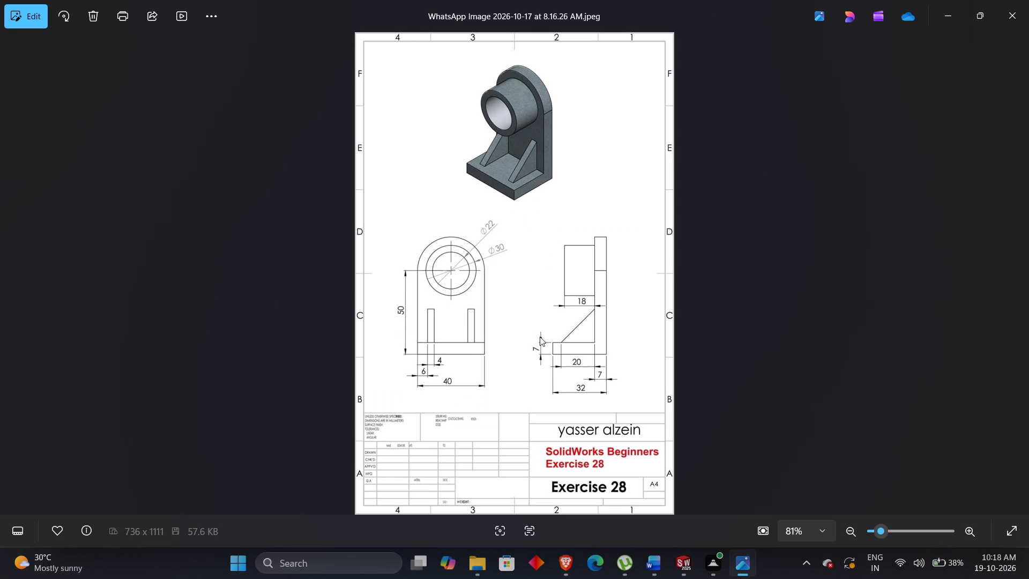
scroll(540, 337, "down", 2)
scroll(534, 359, "up", 3)
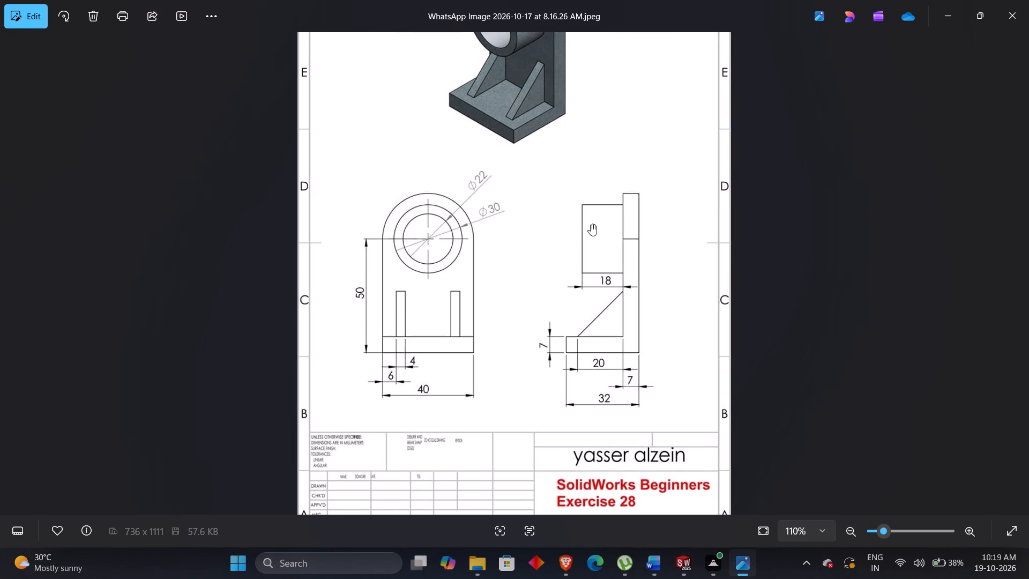
key("alt+Tab")
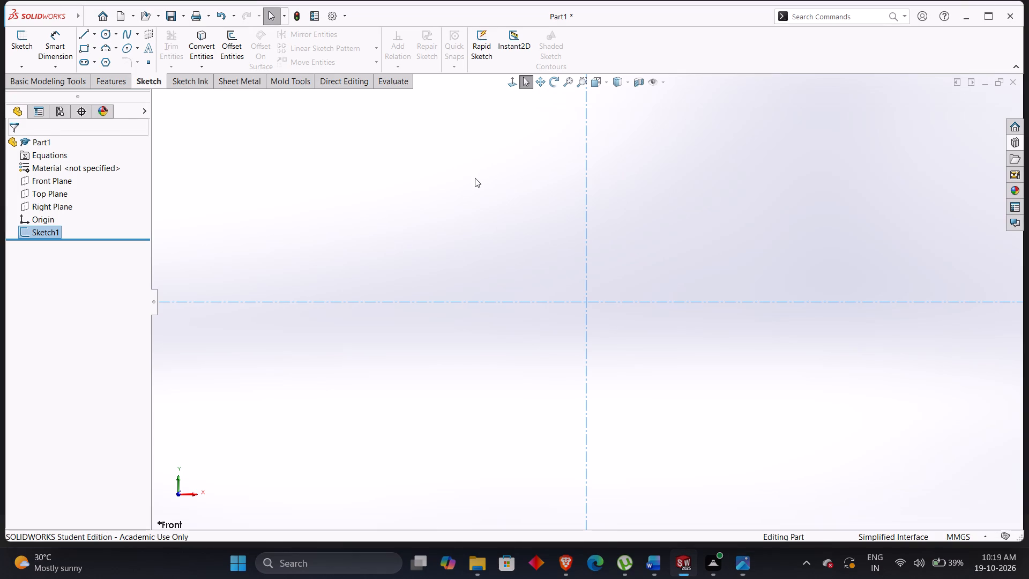
left_click(82, 38)
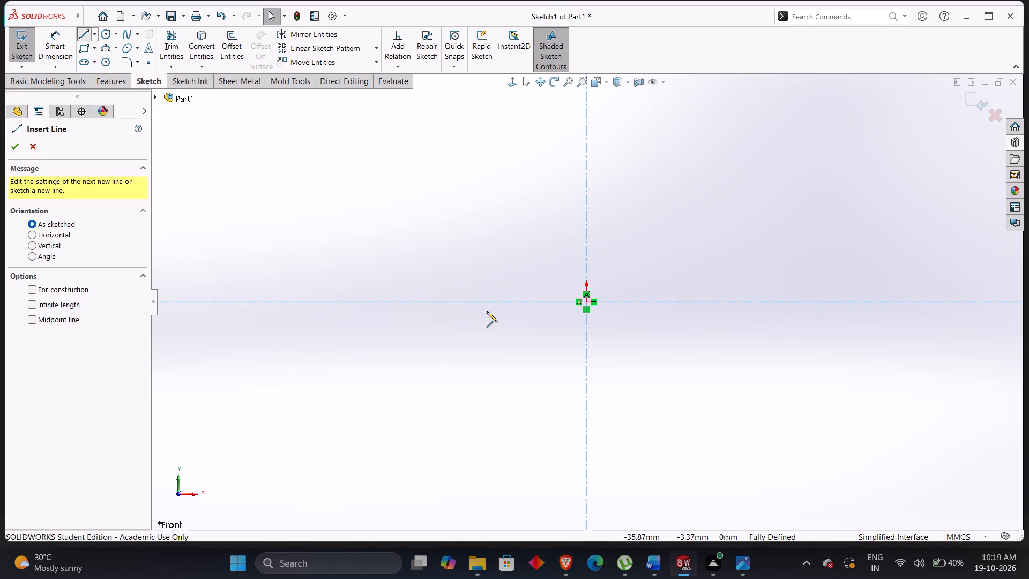
left_click(587, 302)
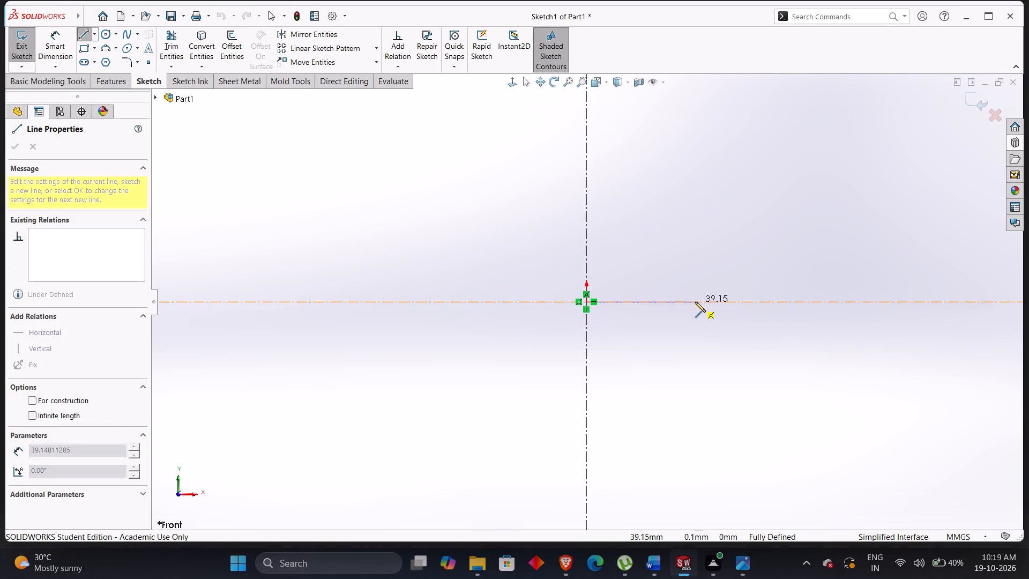
left_click(695, 302)
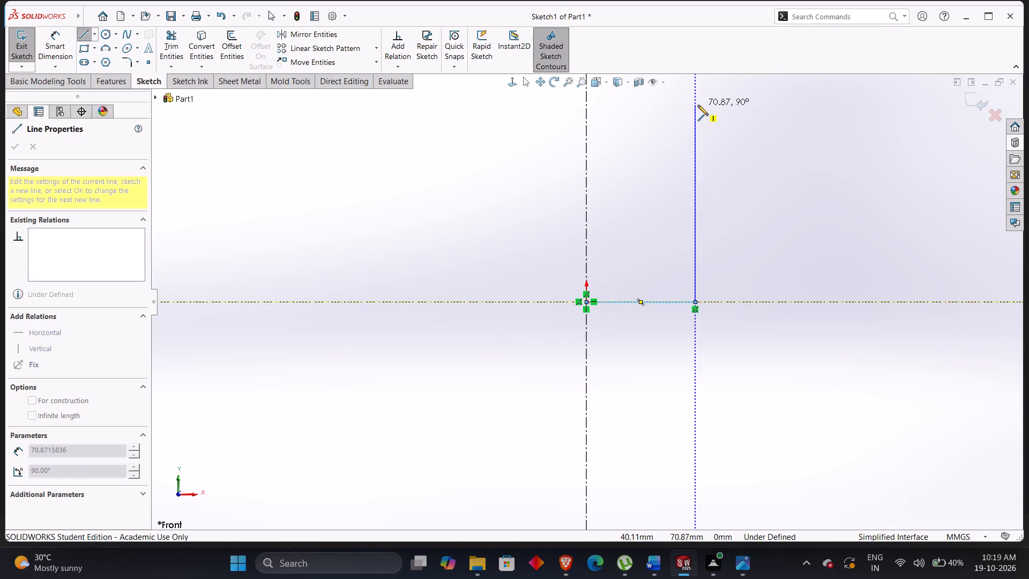
left_click(698, 105)
left_click(671, 107)
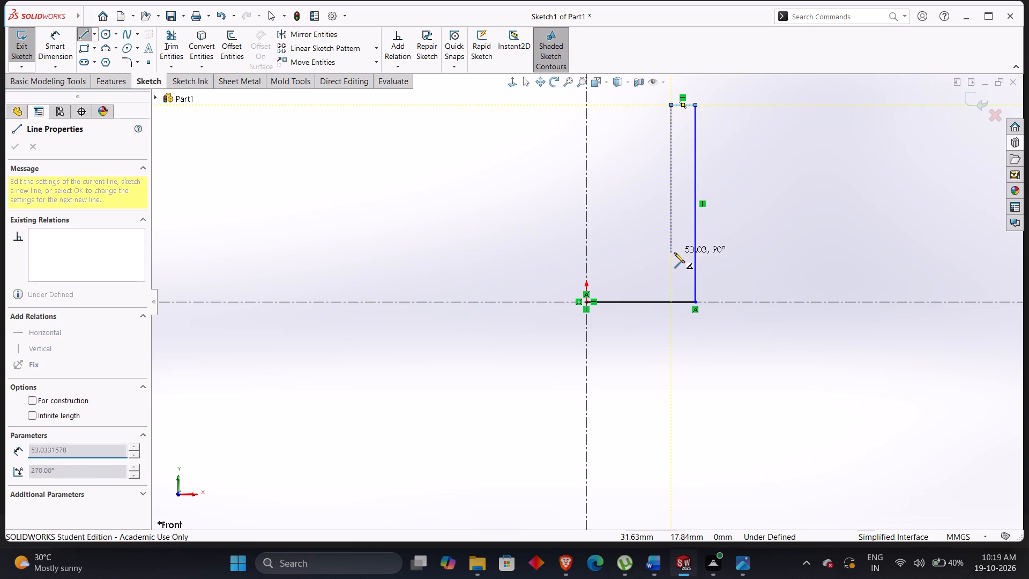
left_click(674, 266)
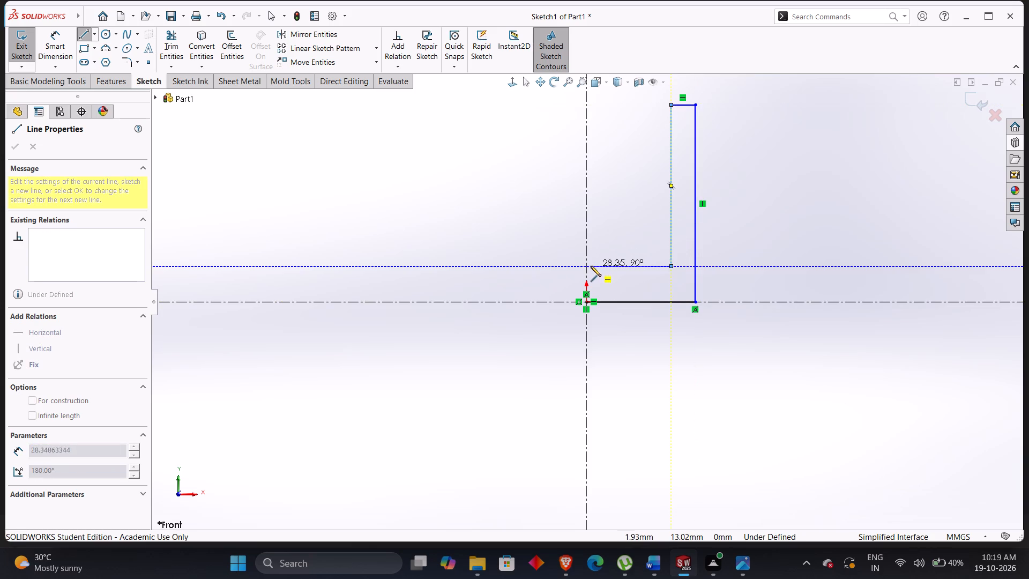
left_click(585, 266)
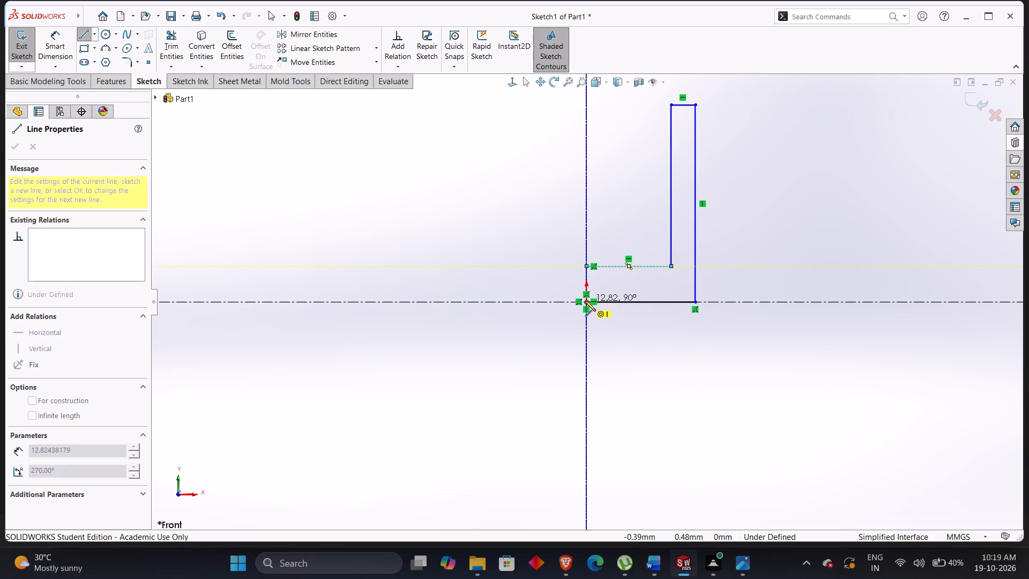
left_click(585, 301)
key("Escape")
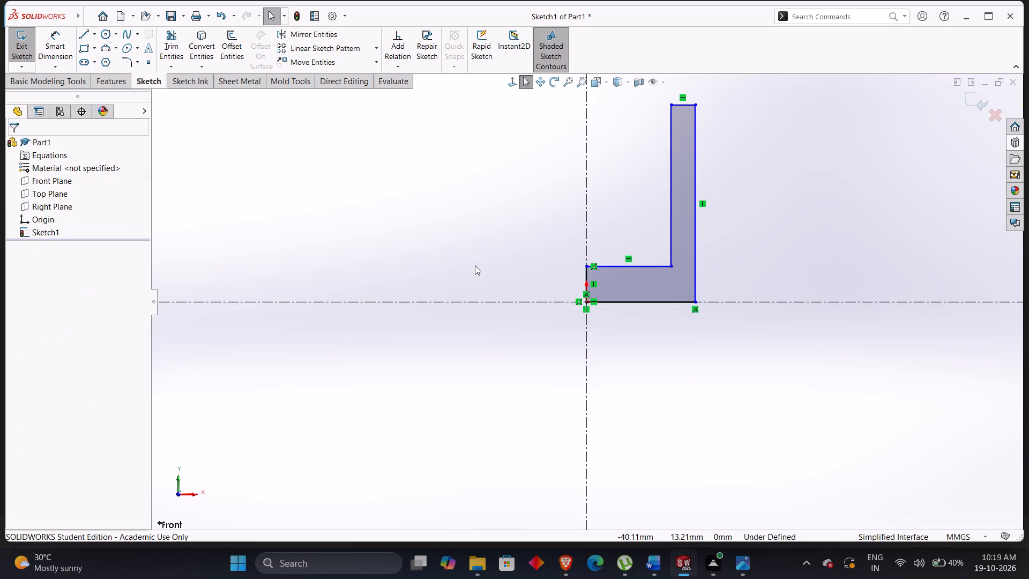
Check the reference drawing and dimension the L-profile's overall base width to 32 mm.
key("alt+Tab")
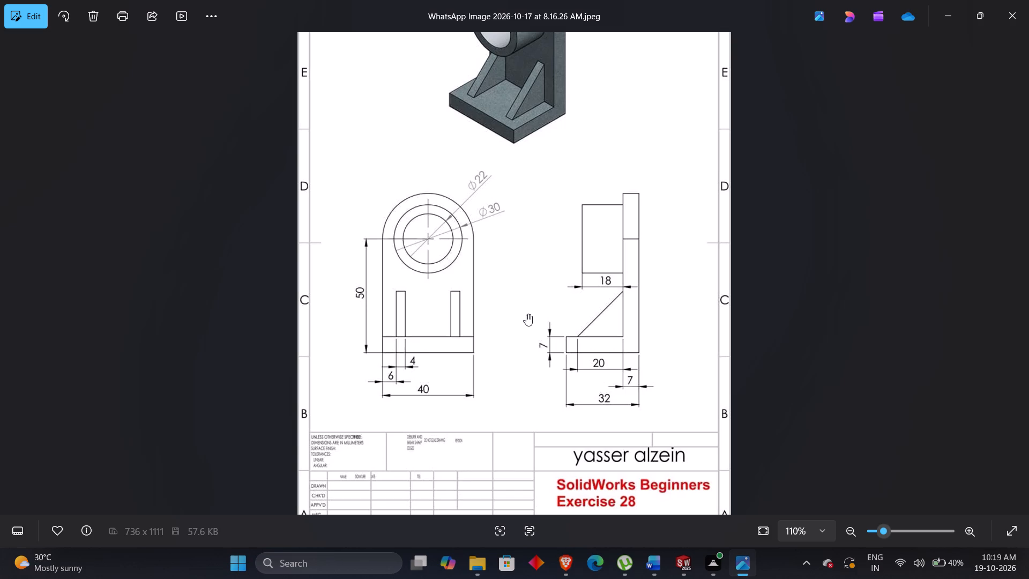
key("alt+Tab")
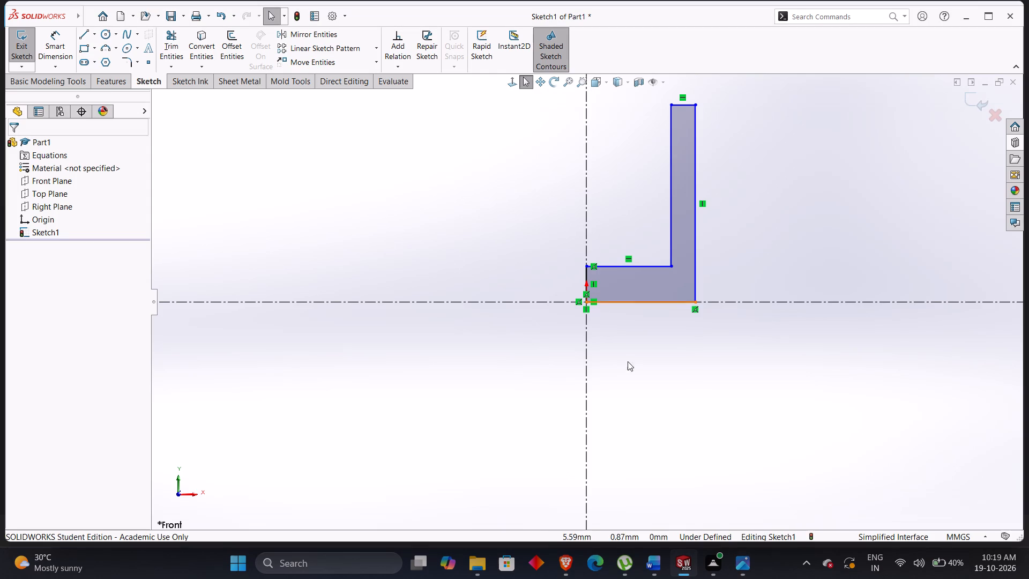
right_click_drag(731, 419, 722, 251)
left_click(694, 264)
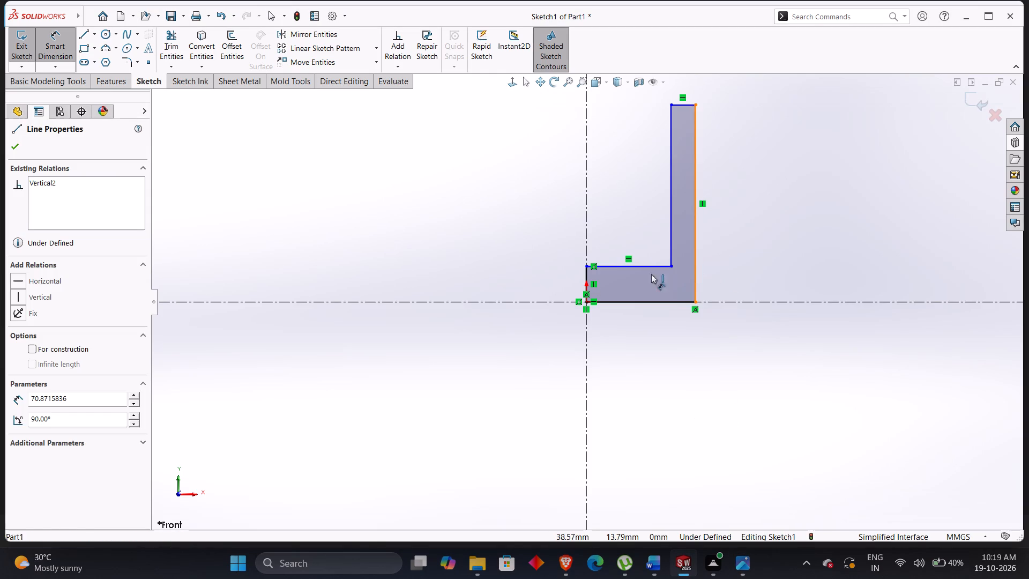
left_click(585, 279)
left_click(628, 347)
type("32")
key("Return")
left_click(741, 381)
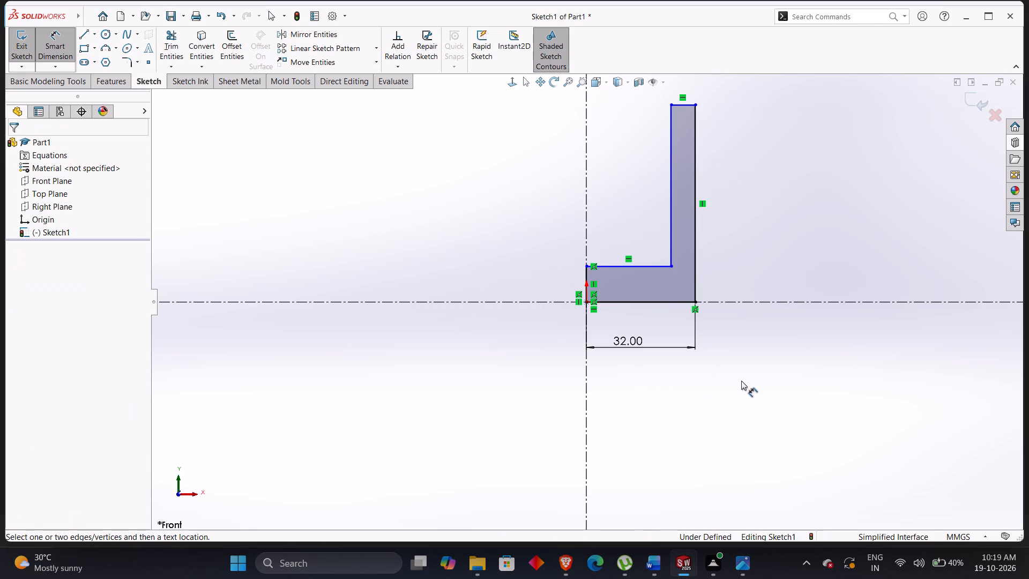
Dimension the thickness of the profile's horizontal base leg to 7 mm, as on the reference drawing.
key("alt+Tab")
key("alt+Tab")
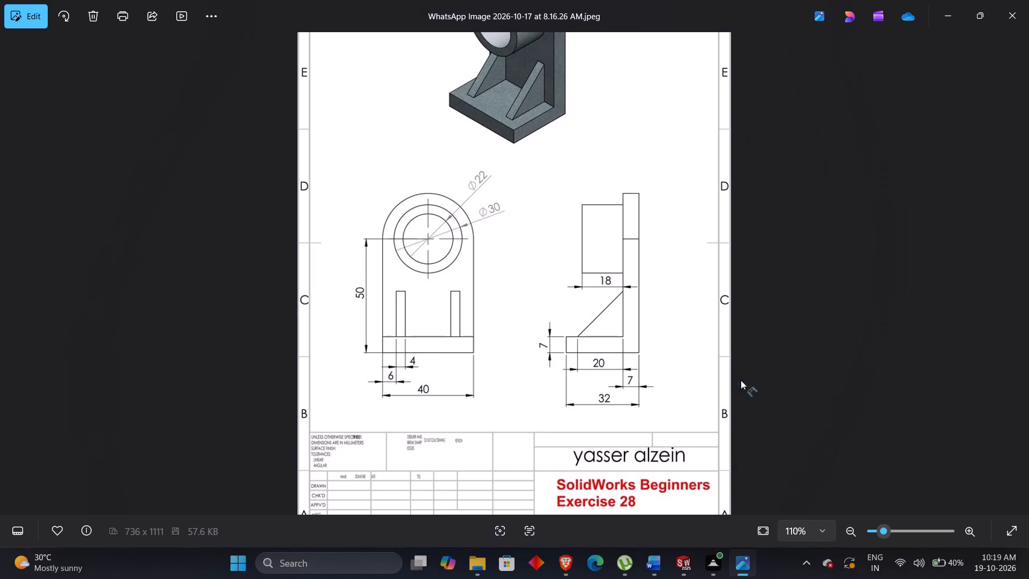
left_click(640, 268)
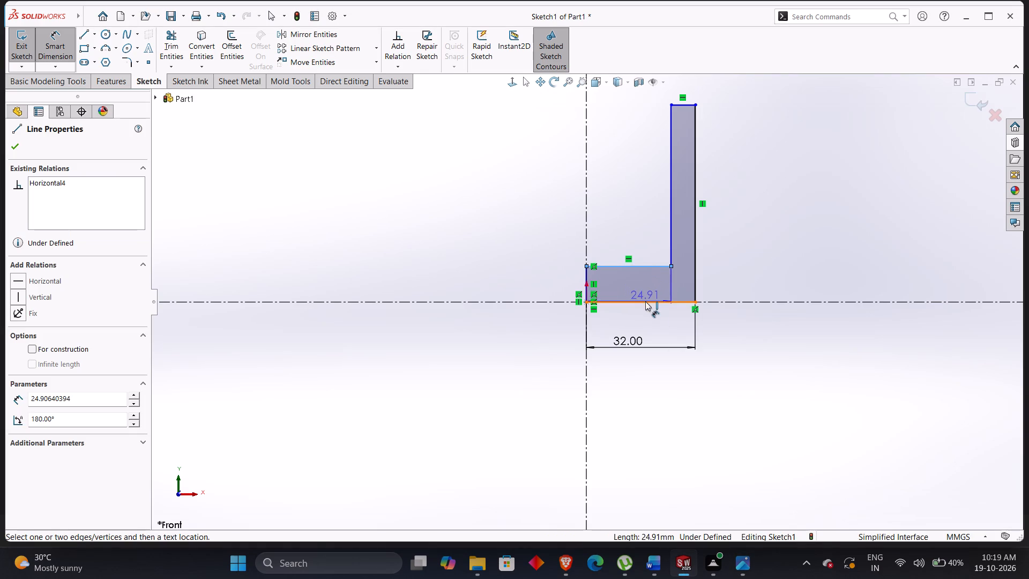
left_click(645, 301)
left_click(557, 286)
key("7")
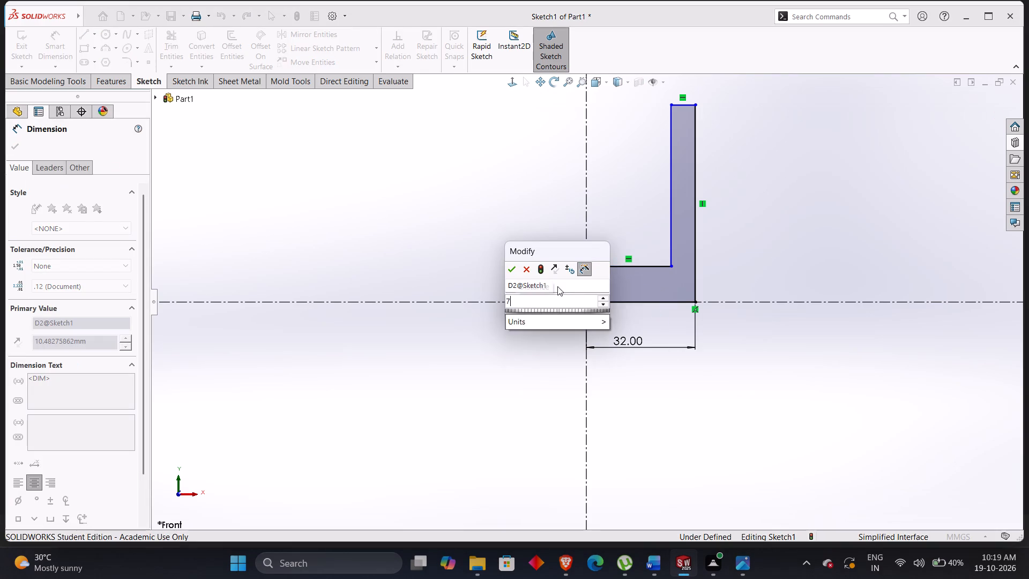
key("Return")
left_click(438, 230)
Dimension the thickness of the profile's vertical leg to 7 mm, following the reference drawing.
key("alt+Tab")
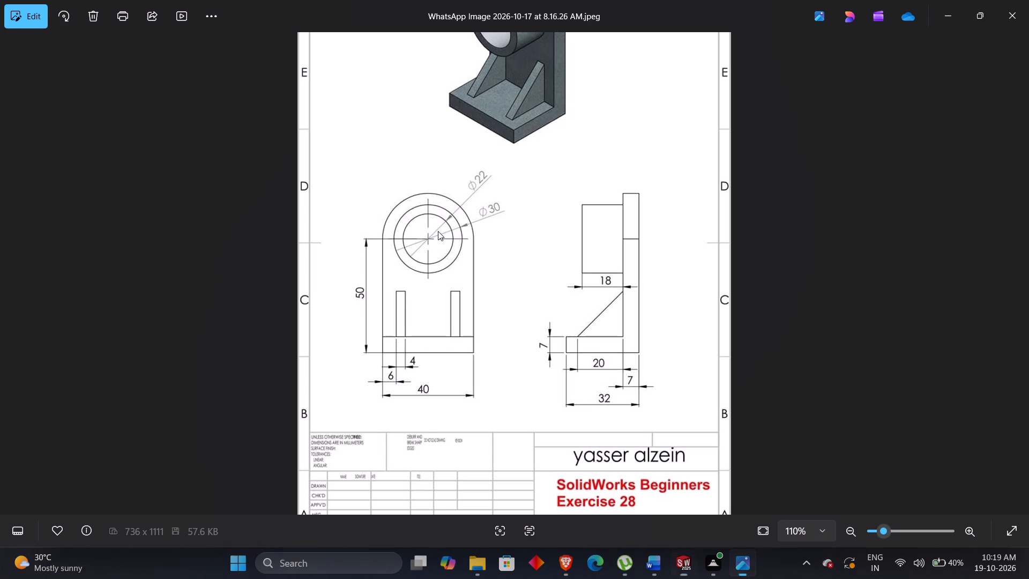
key("alt+Tab")
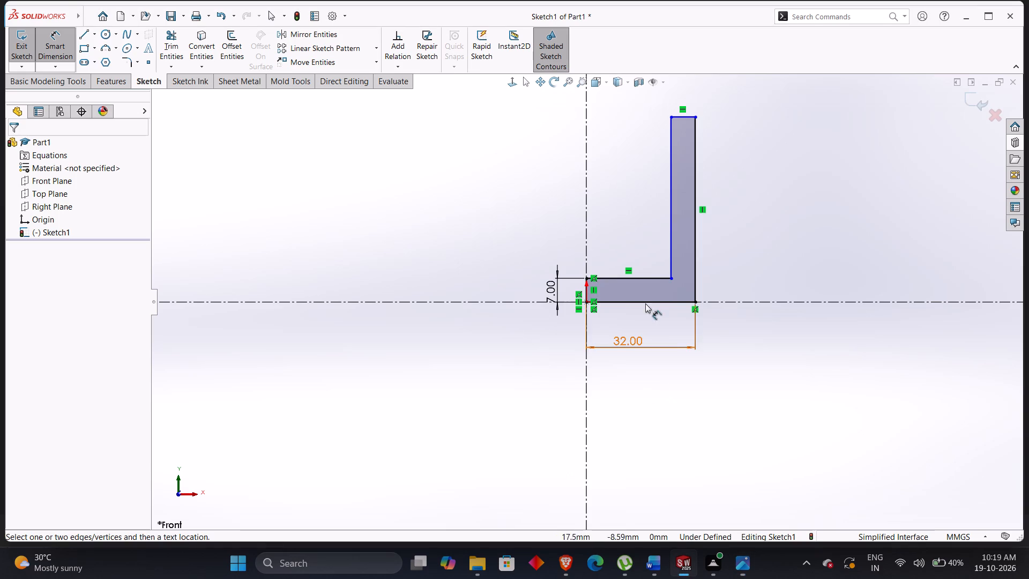
left_click(669, 224)
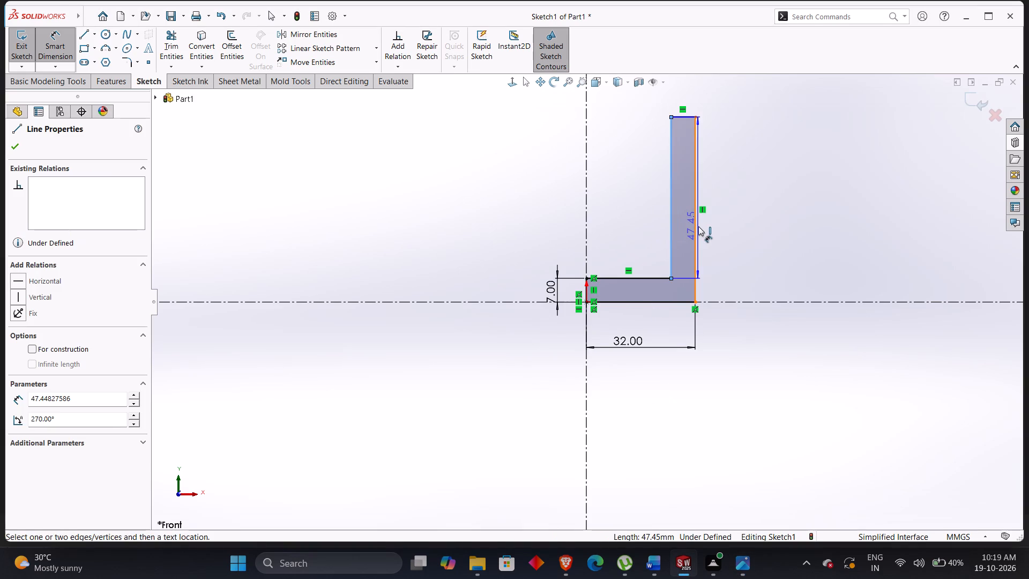
left_click(698, 227)
left_click(737, 145)
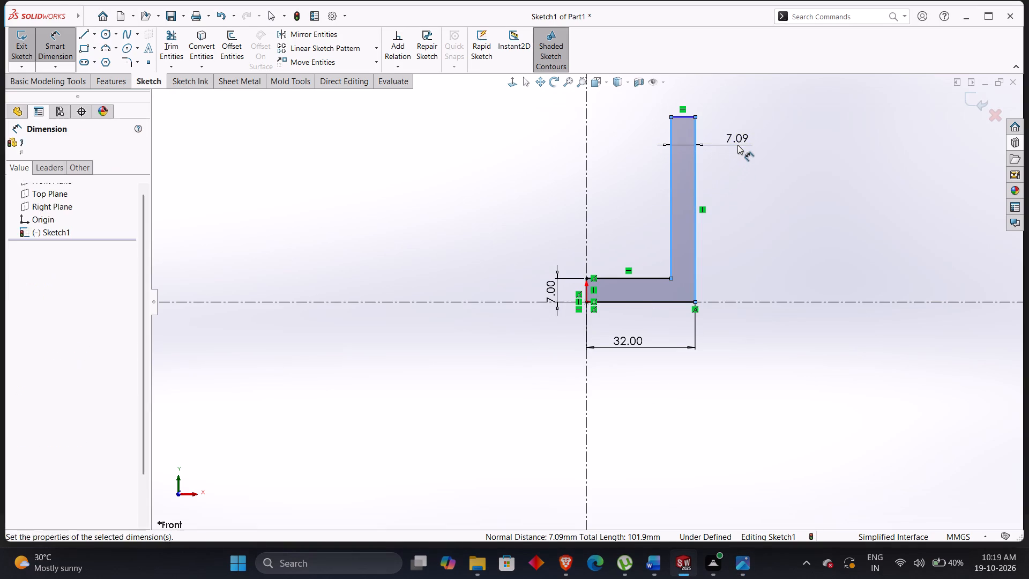
key("7")
key("Return")
left_click(743, 238)
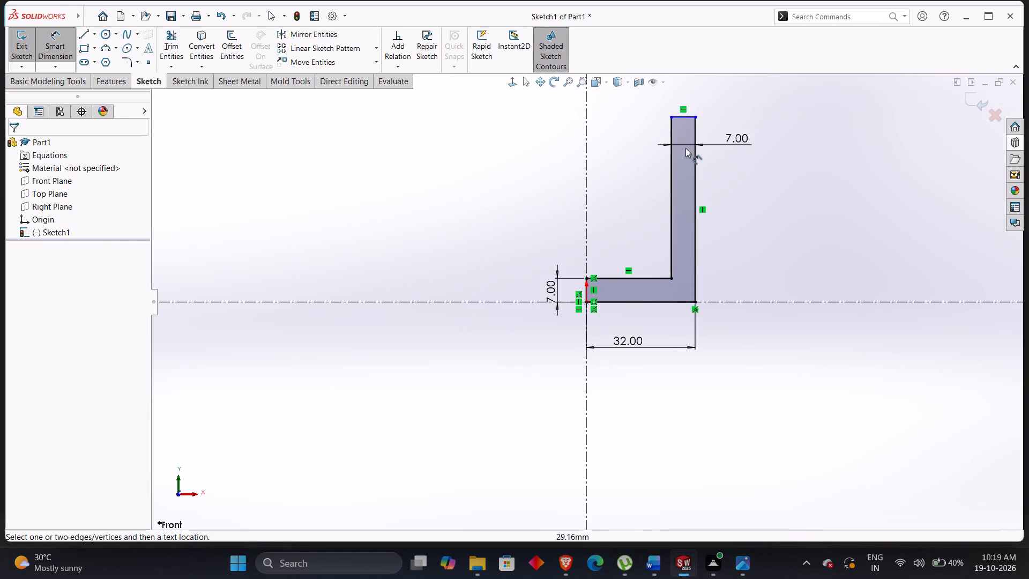
Dimension the profile's overall height from the horizontal centerline to the top edge as 50 mm, per the reference drawing.
left_click(682, 118)
left_click(730, 301)
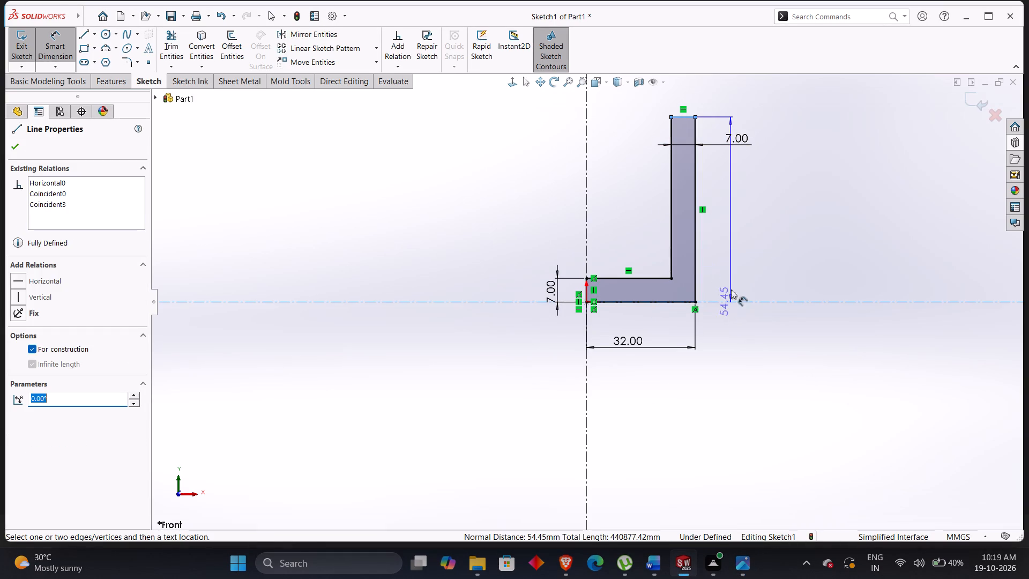
key("alt+Tab")
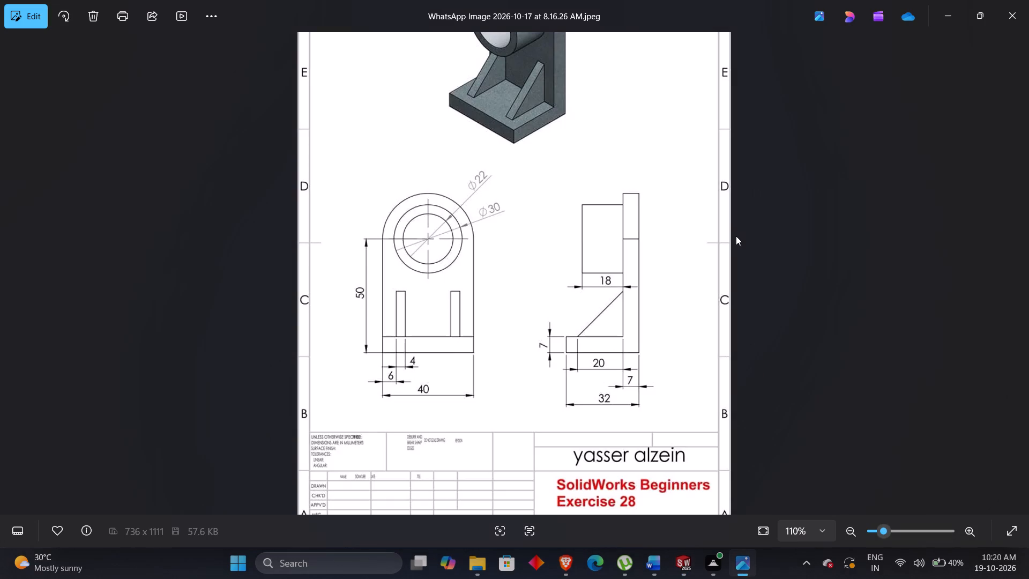
key("alt+Tab")
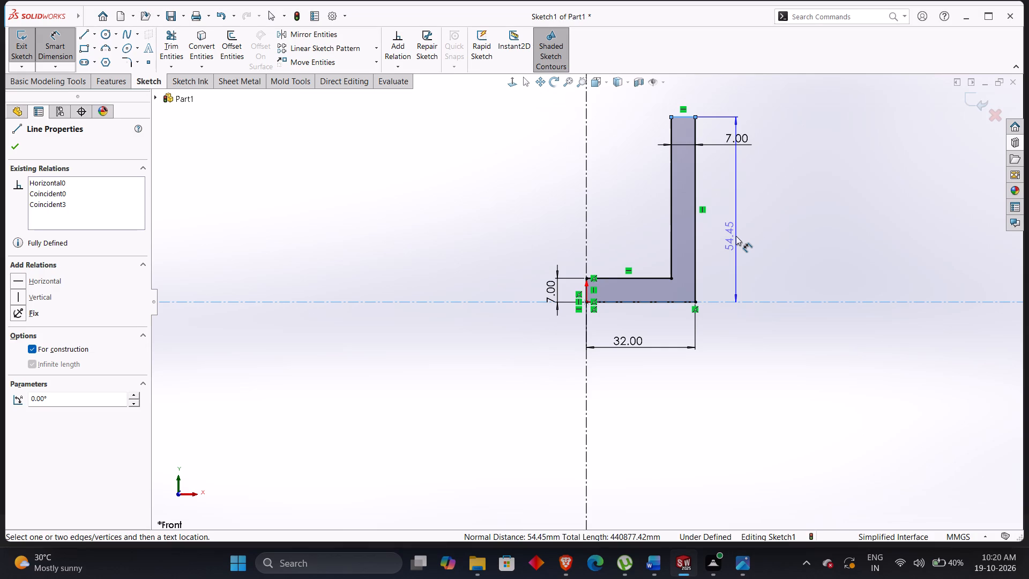
left_click(736, 236)
key("alt+Tab")
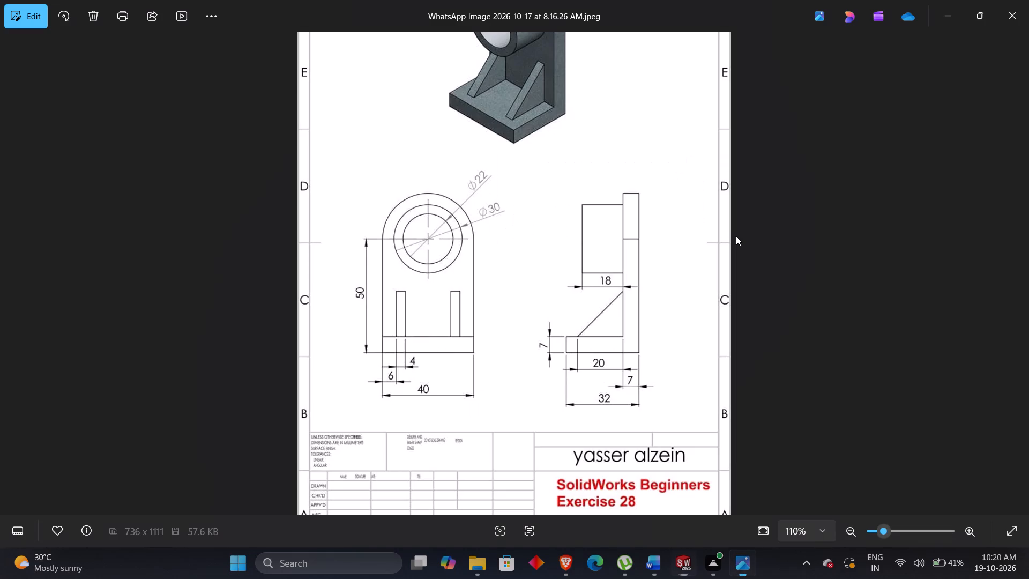
key("alt+Tab")
type("50")
key("Return")
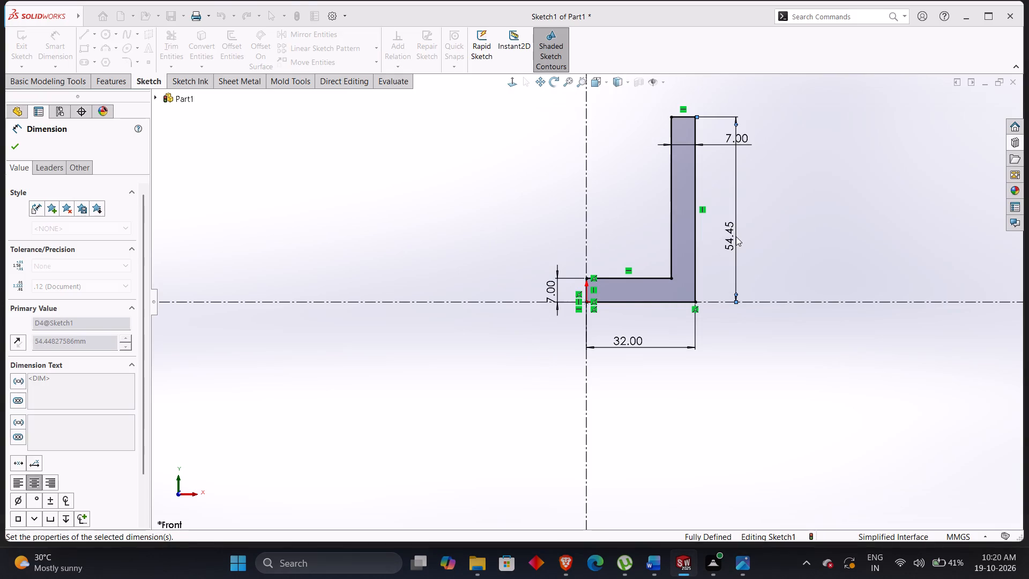
left_click(865, 229)
Check the bracket width on the reference drawing and extrude the L-profile 40 mm as a Mid Plane boss.
key("alt+Tab")
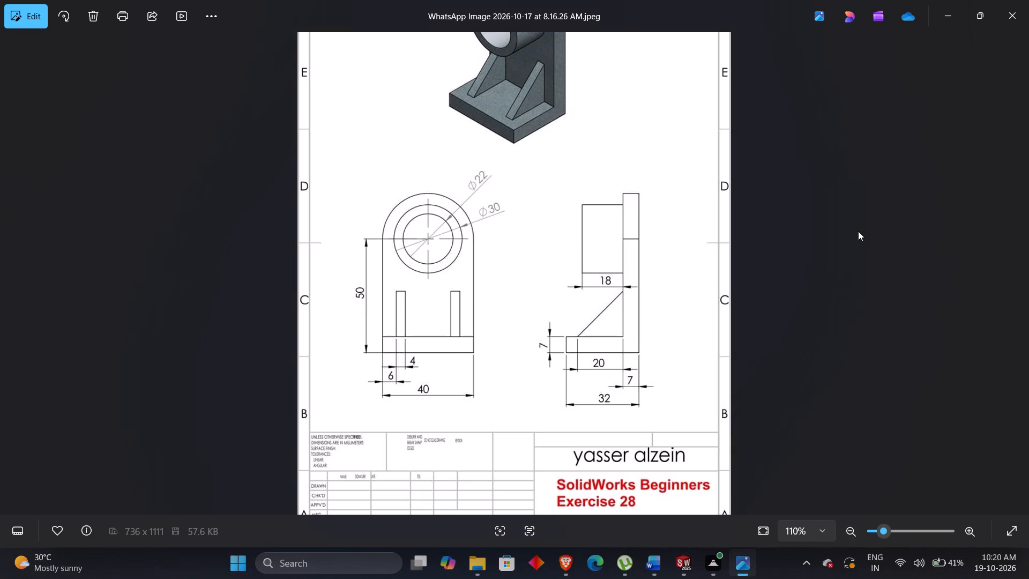
key("alt+Tab")
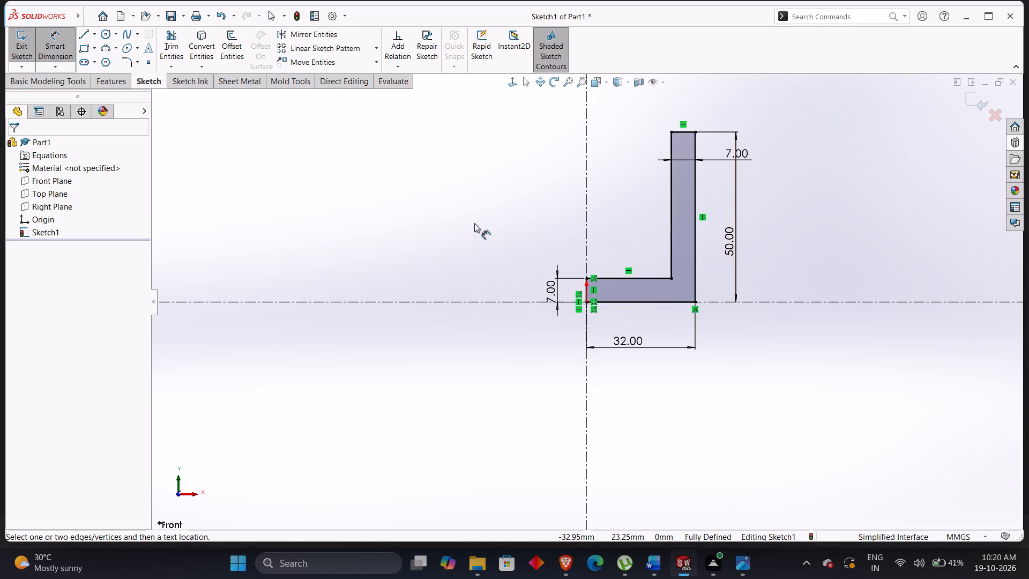
key("ctrl+7")
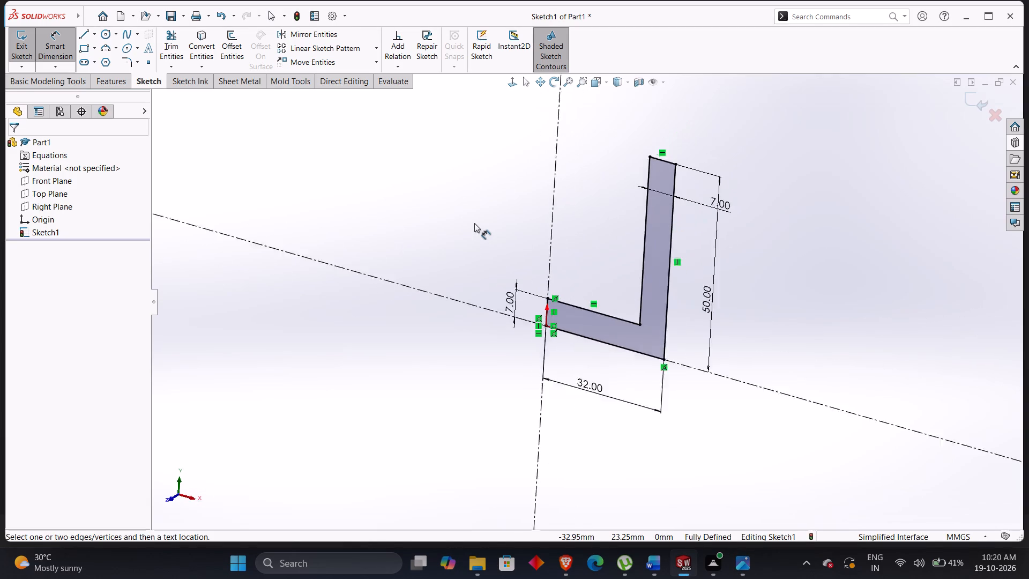
key("alt+Tab")
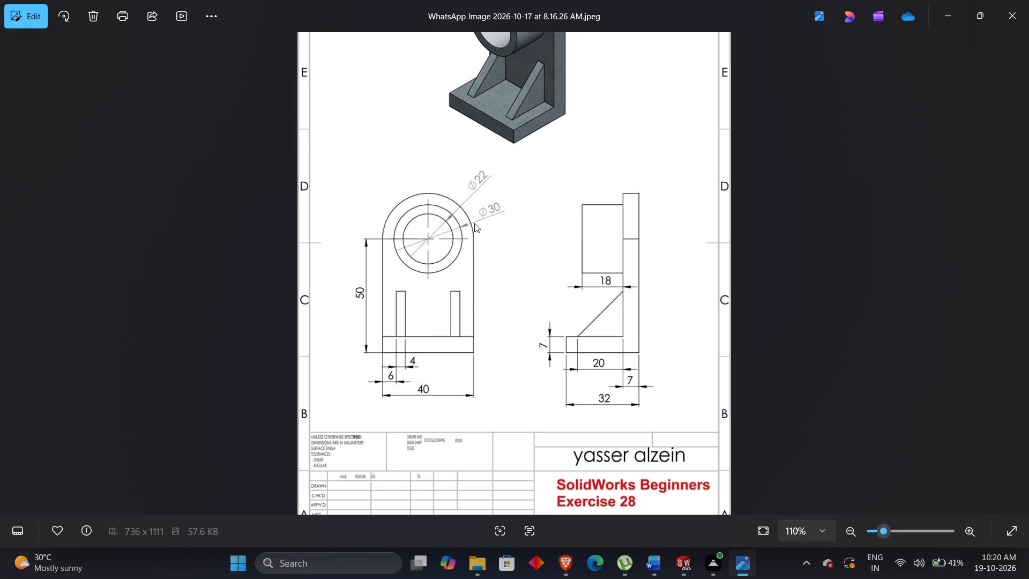
key("alt+Tab")
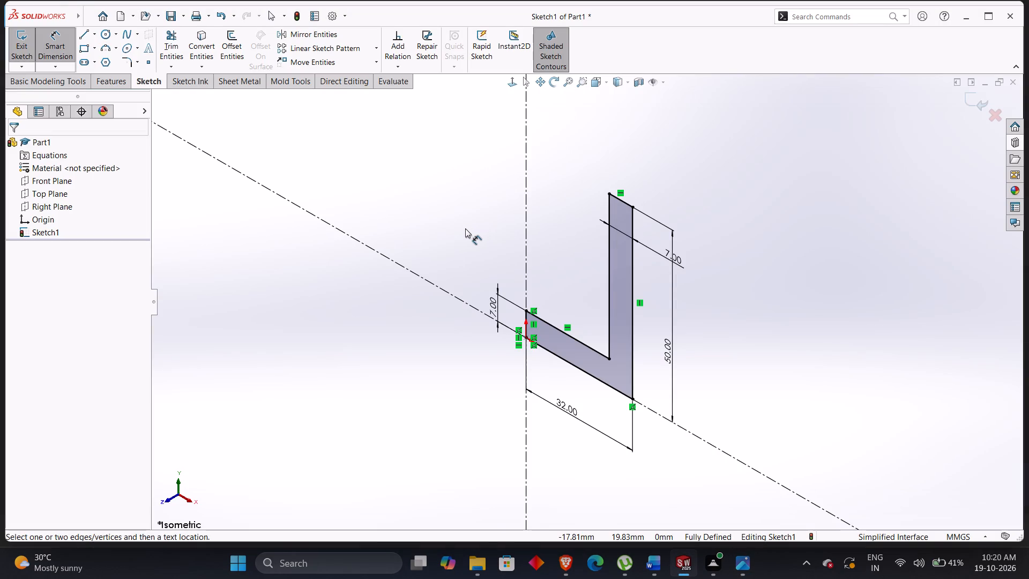
key("shift+e")
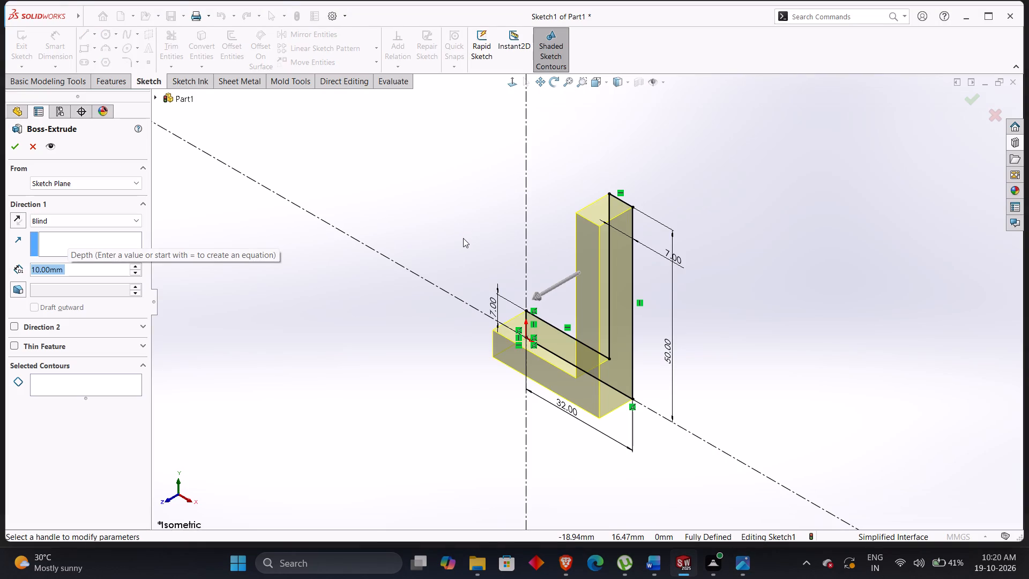
key("alt+Tab")
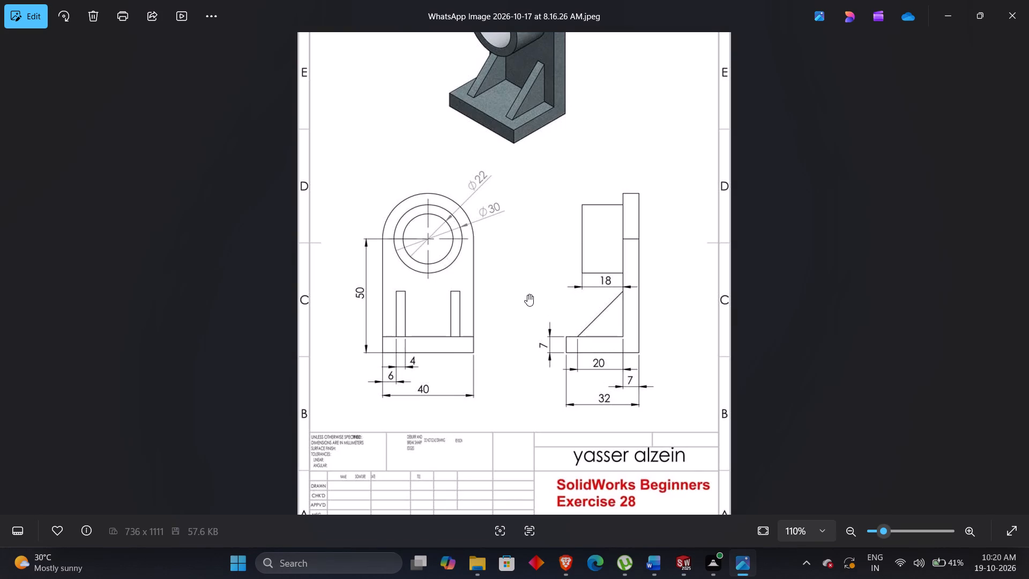
key("alt+Tab")
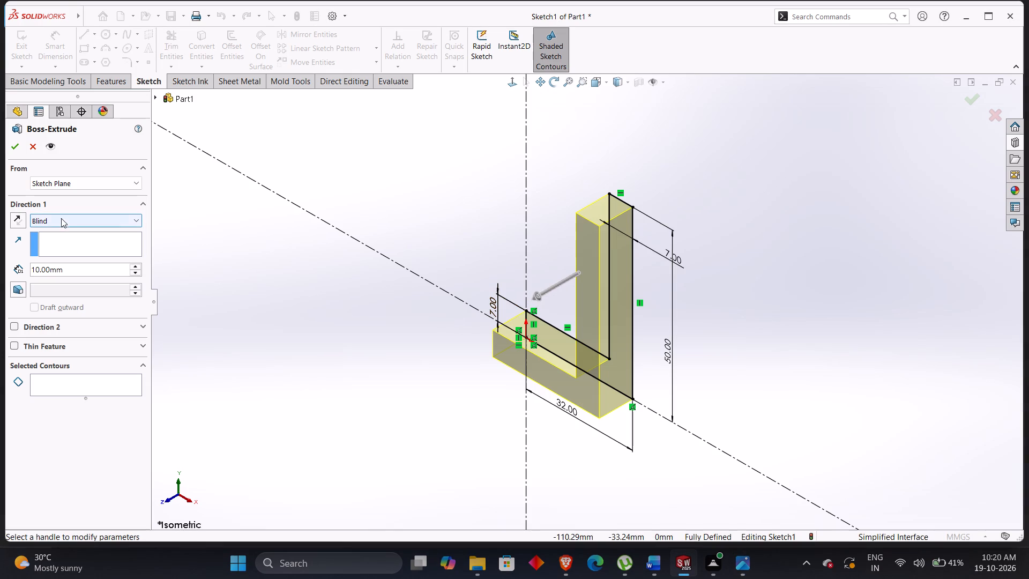
left_click(62, 220)
left_click(74, 275)
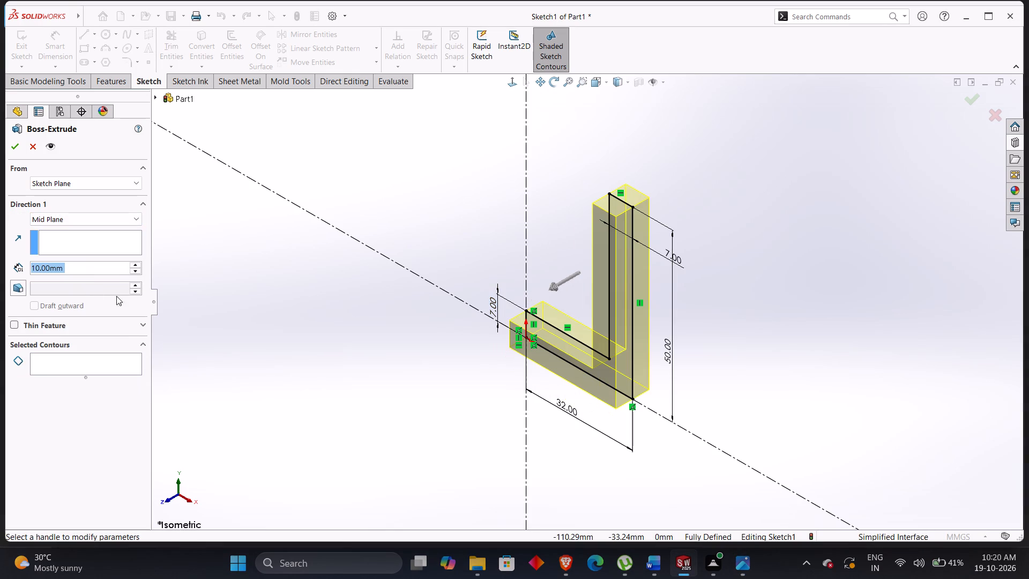
left_click(111, 264)
left_click(111, 264)
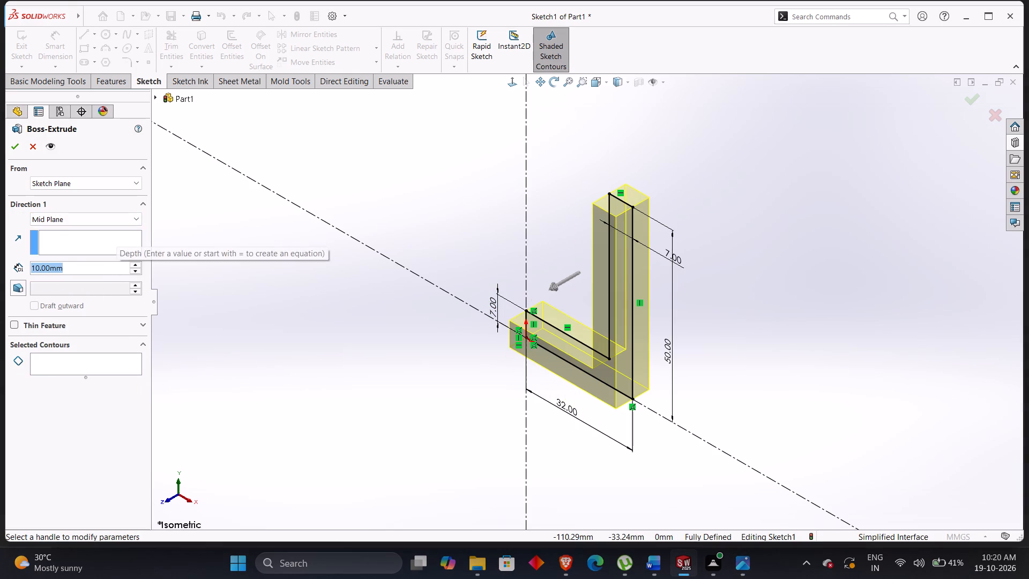
type("40")
key("Return")
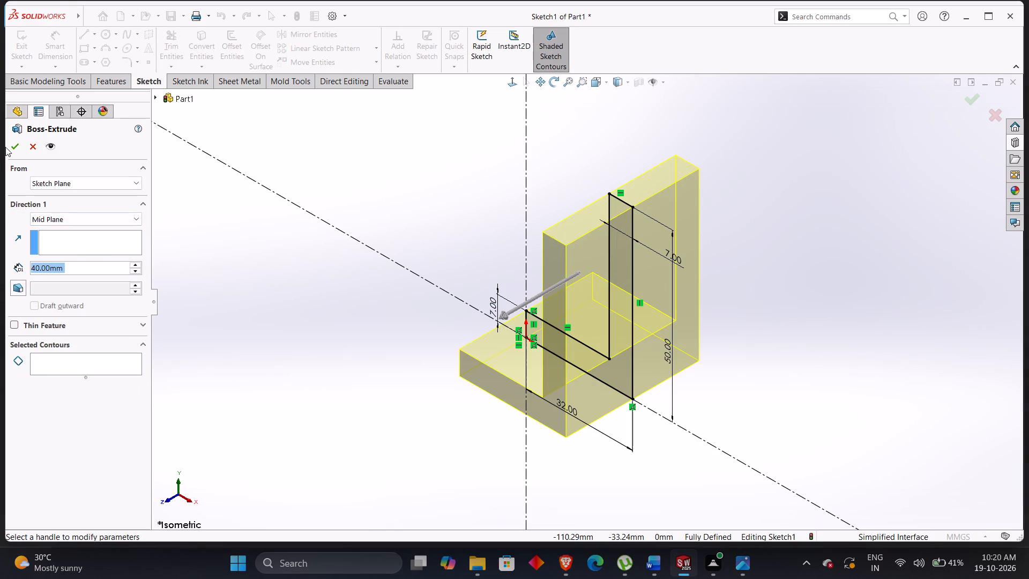
left_click(8, 149)
left_click(329, 155)
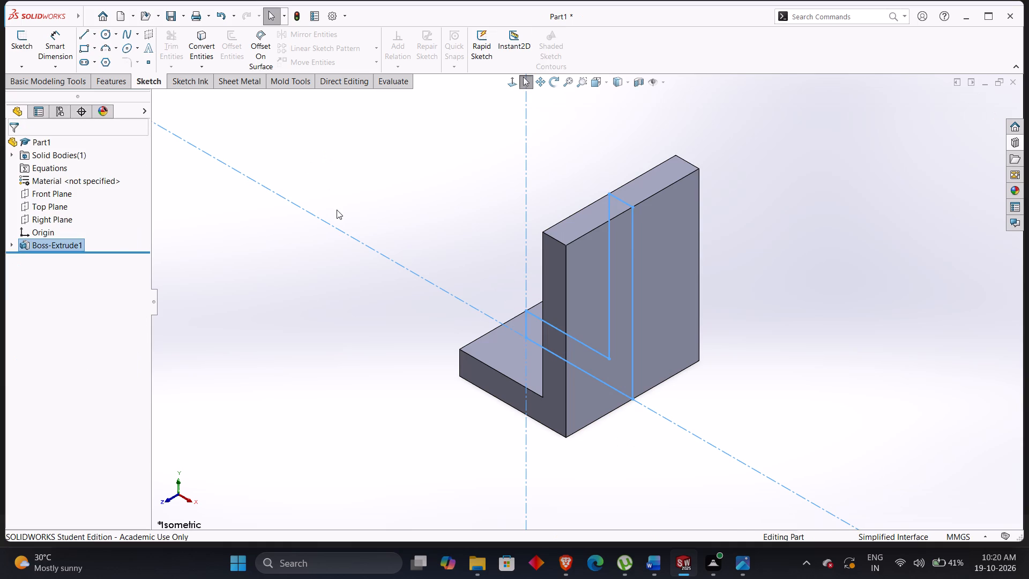
Change the sketch plane of Sketch1 under the extrusion from the Front Plane to the Right Plane.
key("ctrl+7")
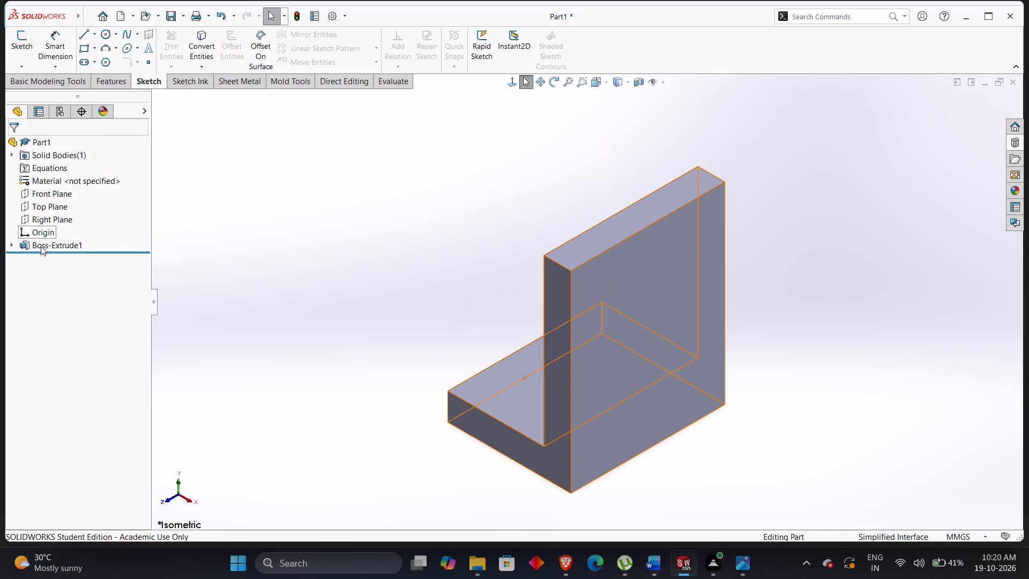
left_click(13, 244)
right_click(44, 261)
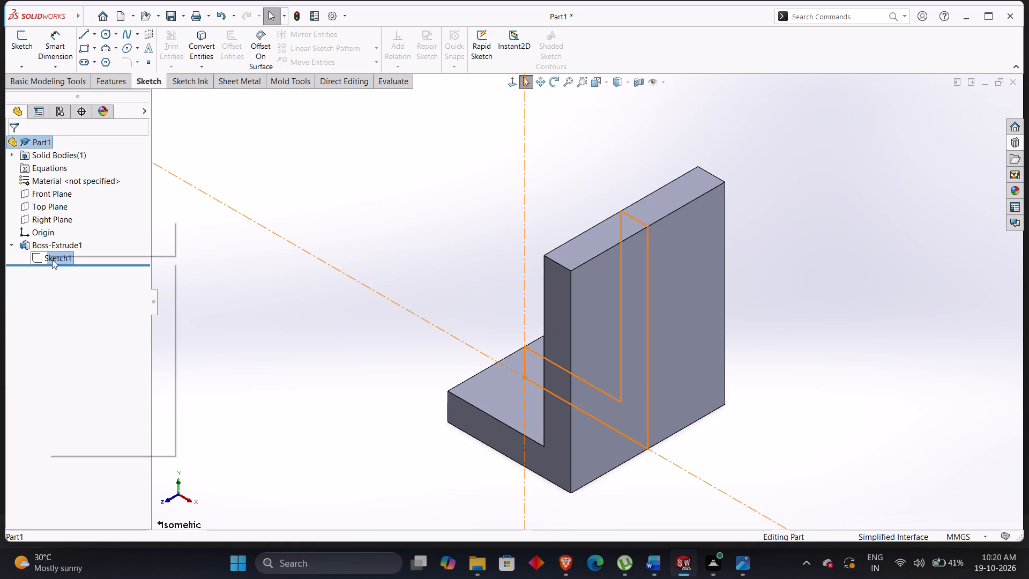
left_click(72, 227)
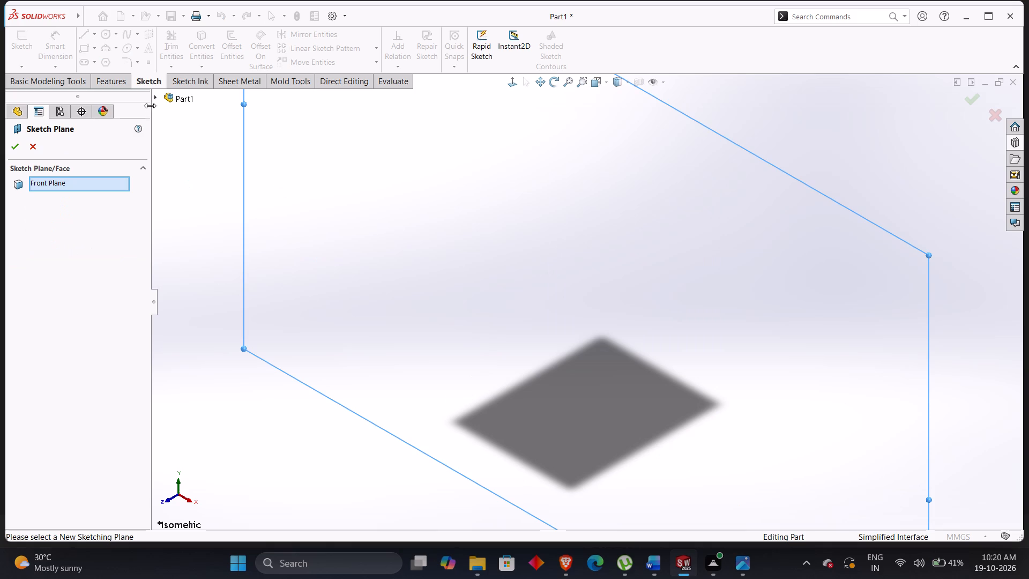
left_click(155, 97)
left_click(196, 160)
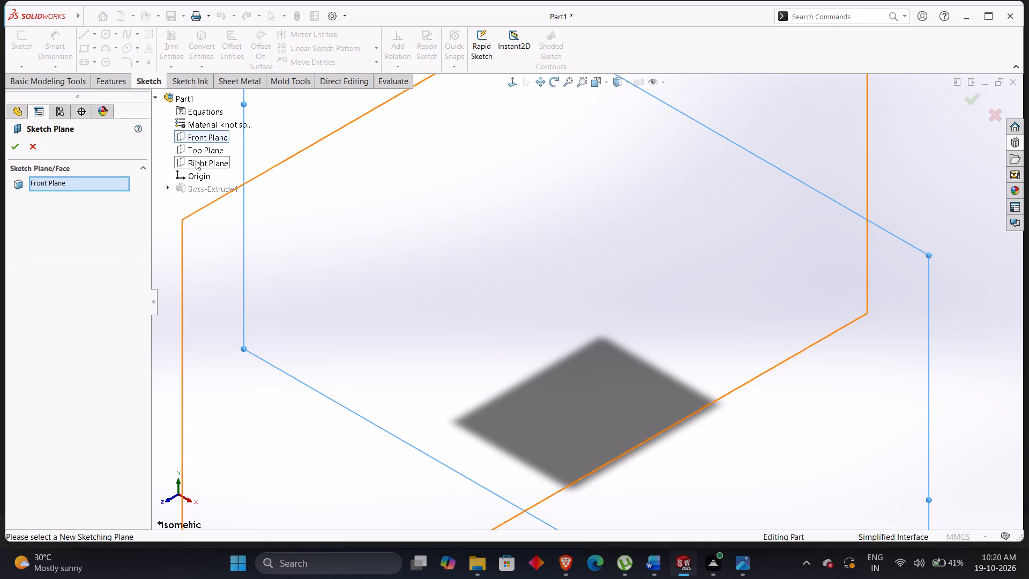
left_click(19, 147)
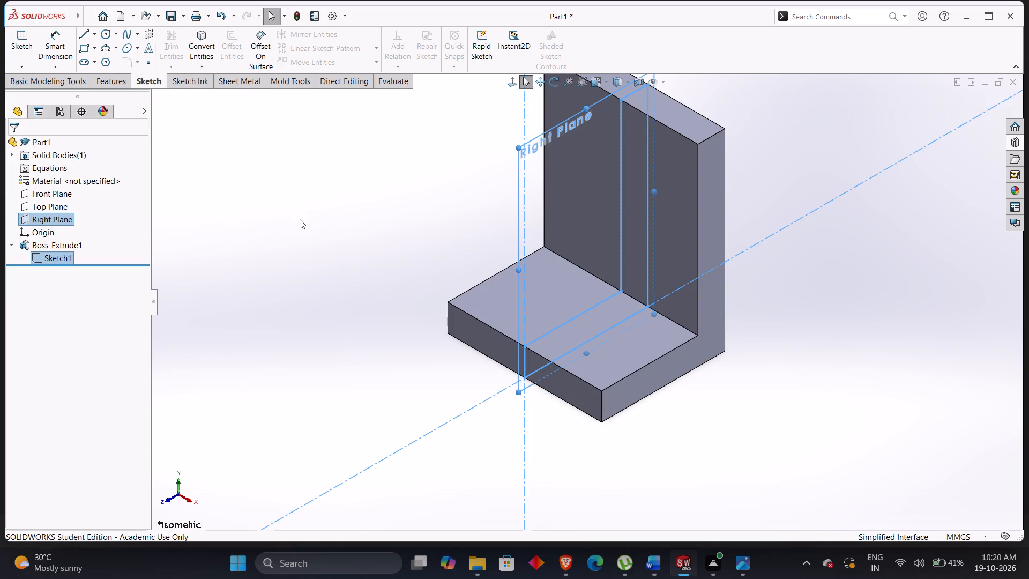
left_click(300, 219)
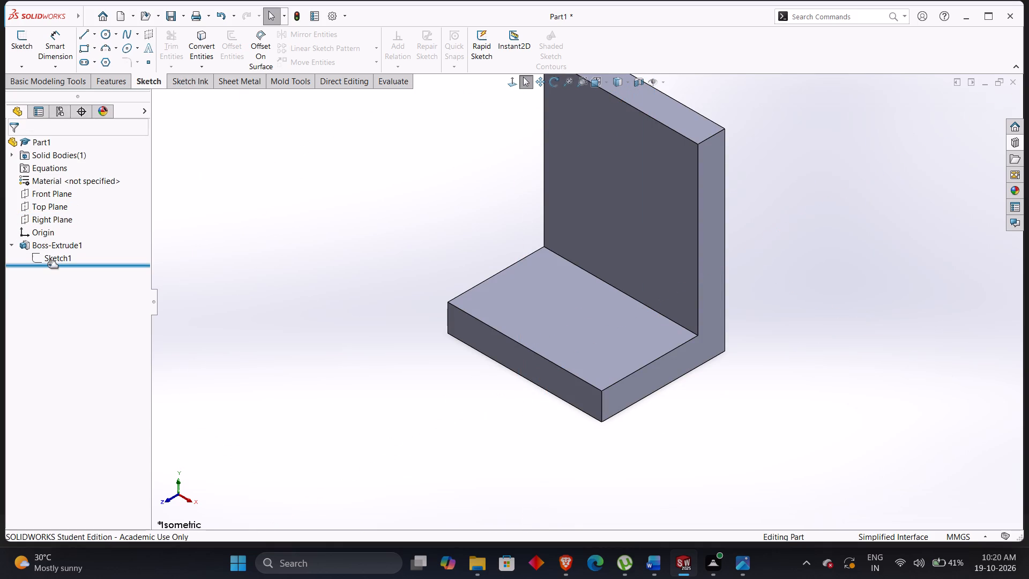
key("ctrl+7")
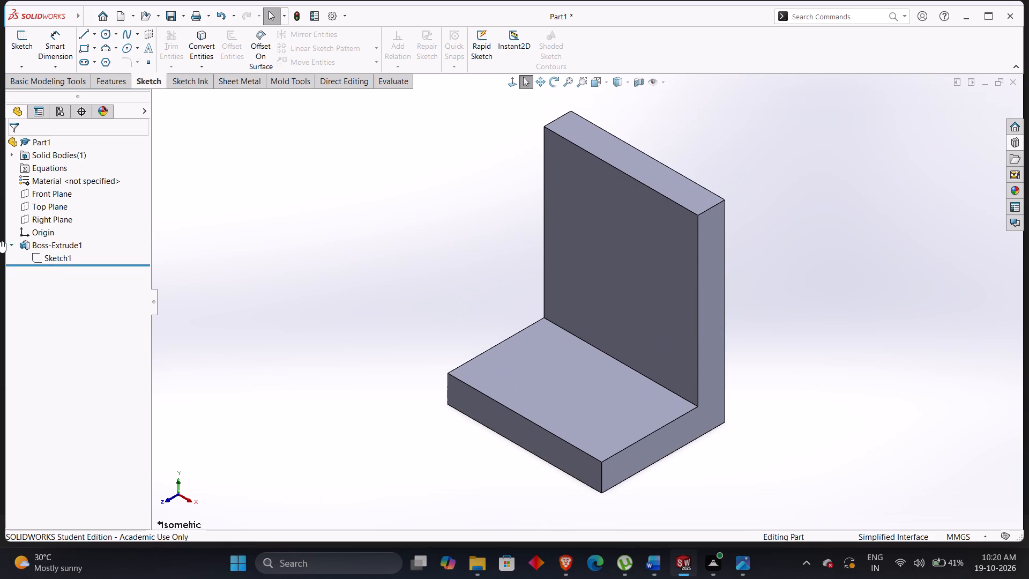
Check the reference drawing and sketch two concentric circles, about 17 and 25 mm in diameter, on the vertical leg's inner face, centered above the origin.
key("alt+Tab")
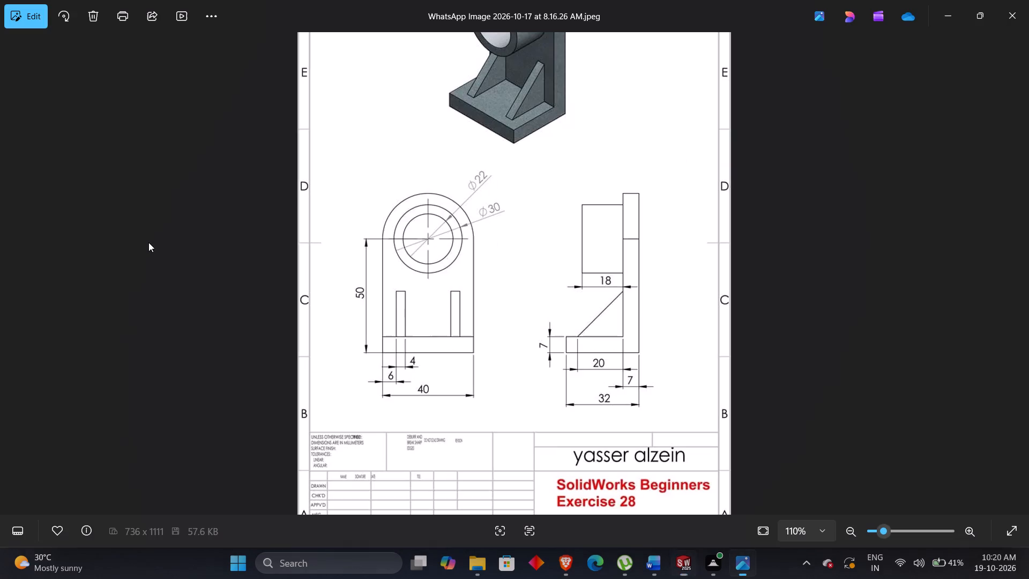
key("alt+Tab")
key("alt+Tab")
scroll(473, 205, "up", 1)
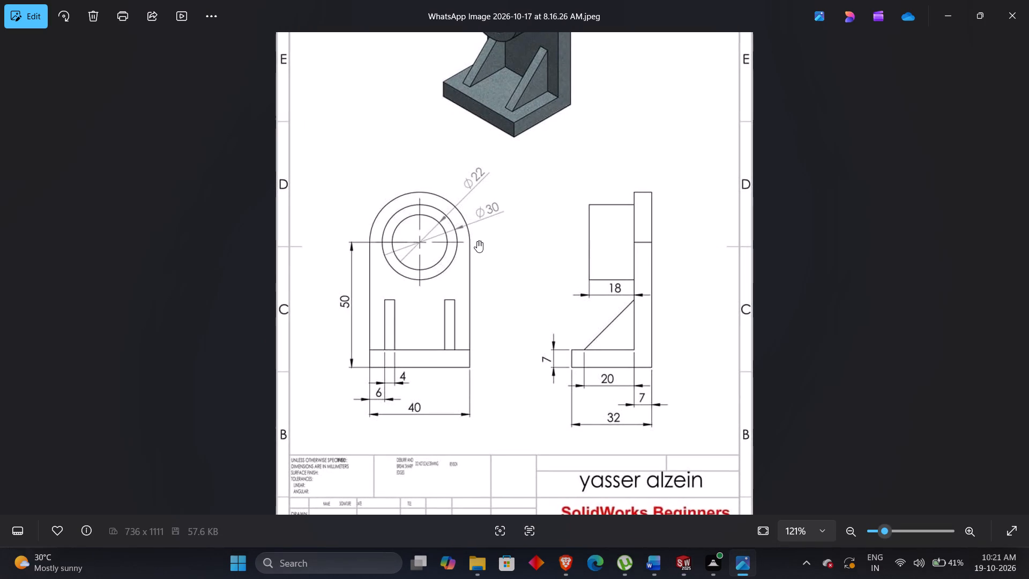
key("alt+Tab")
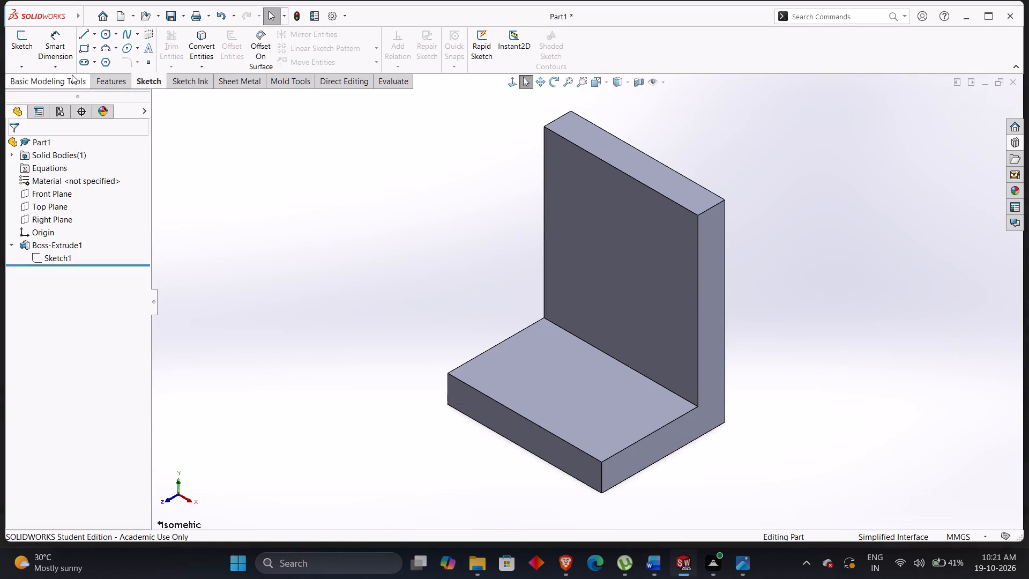
left_click(99, 35)
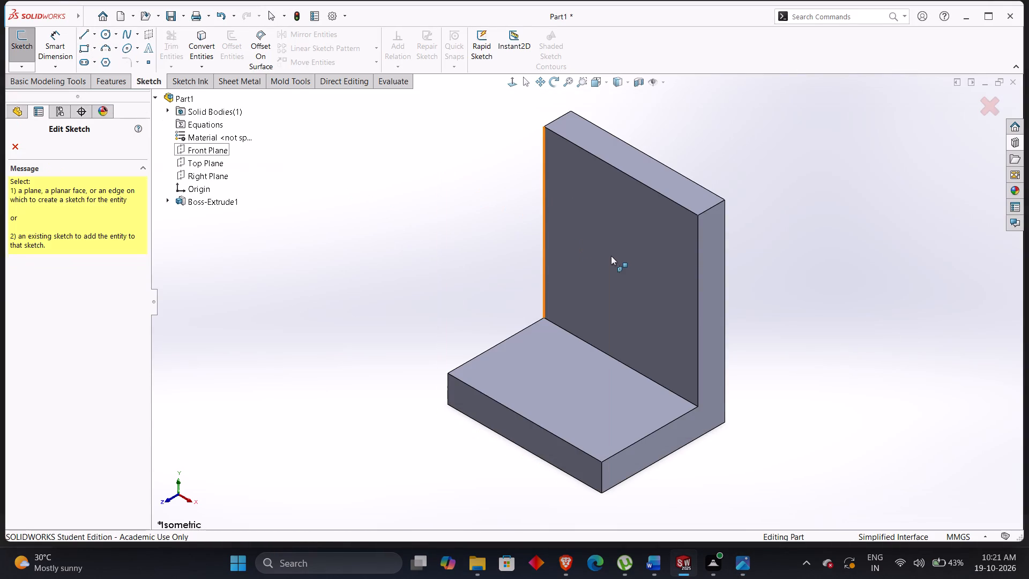
right_click(611, 256)
left_click(585, 187)
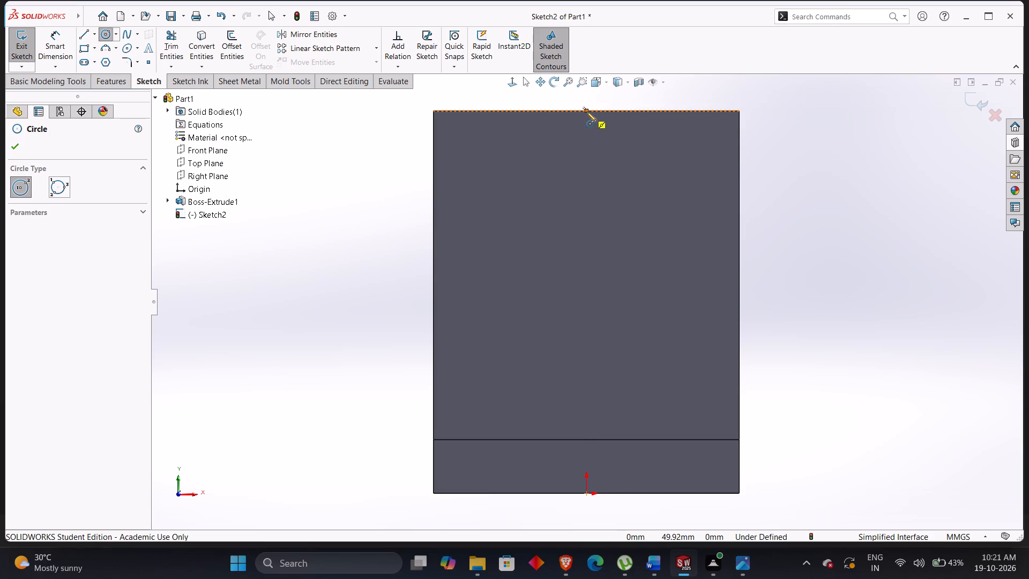
left_click(589, 161)
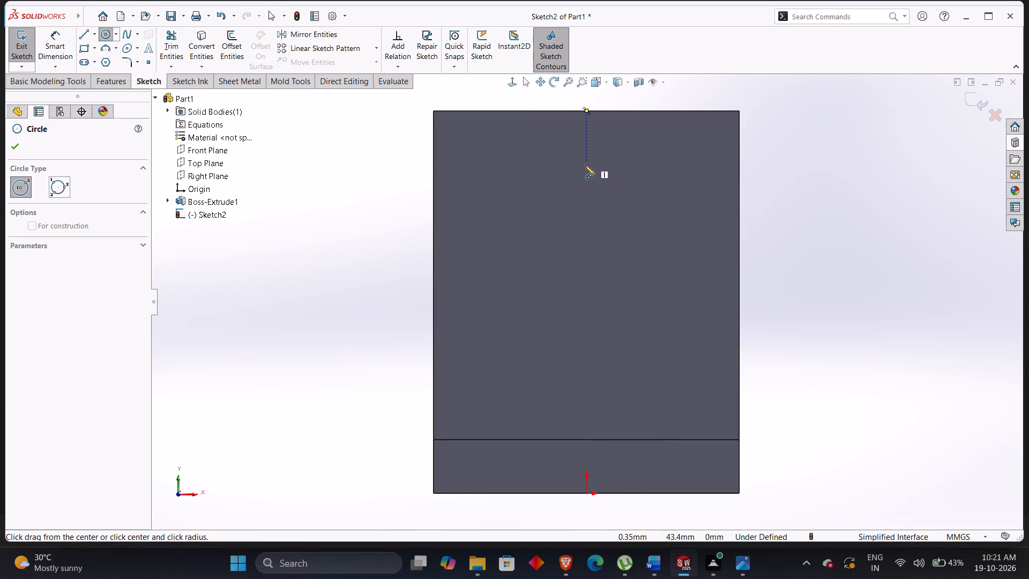
left_click(554, 219)
left_click_drag(587, 162, 585, 170)
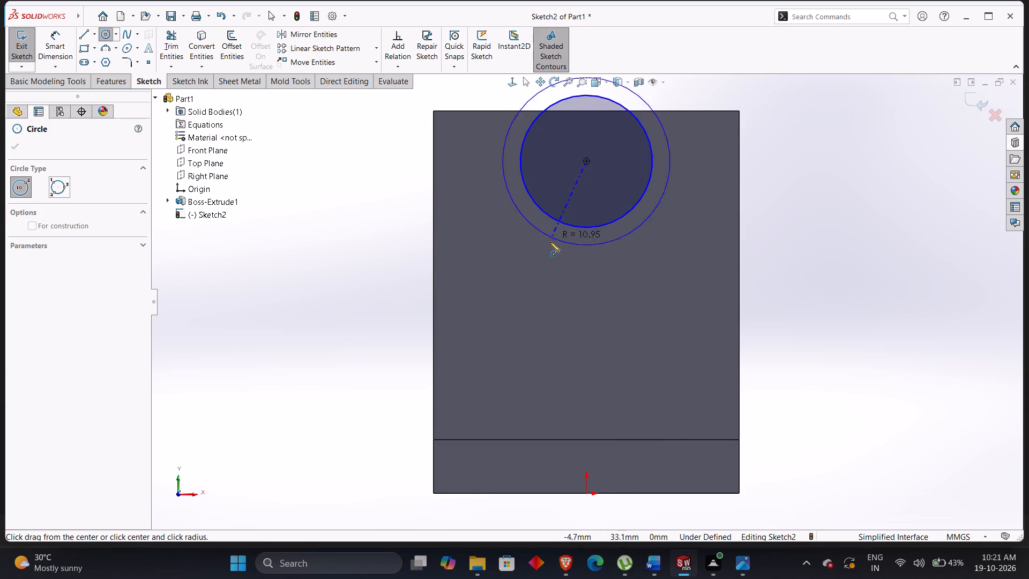
left_click(548, 247)
Dimension the outer circle's diameter as 30 mm and the inner circle's diameter as 22 mm.
right_click_drag(860, 311, 812, 174)
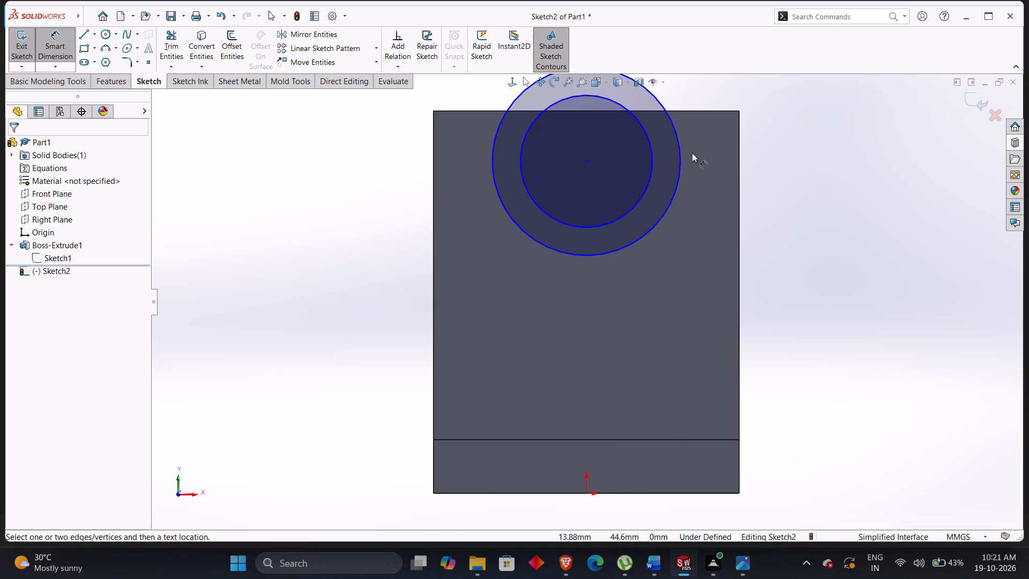
left_click(683, 159)
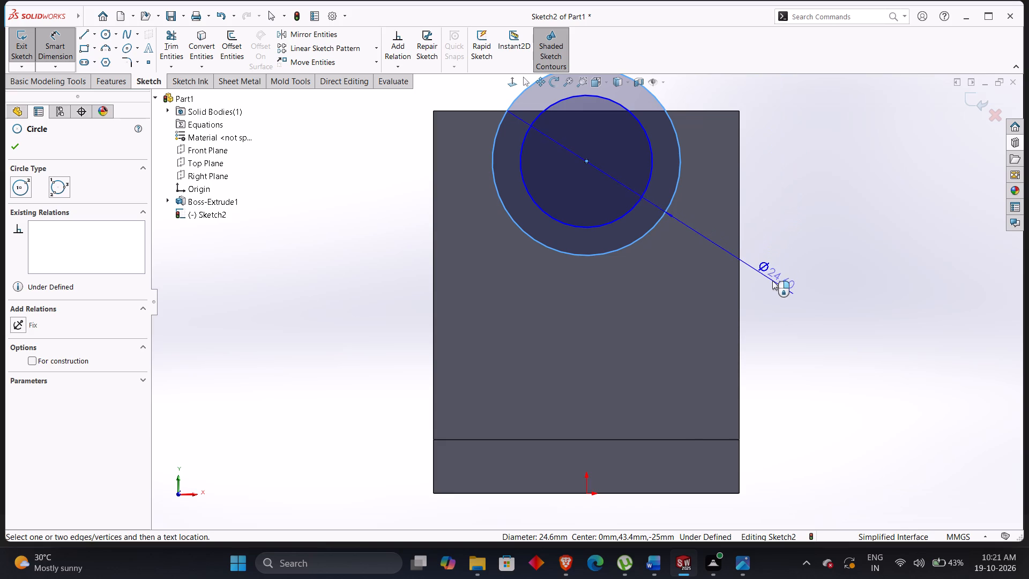
left_click(775, 279)
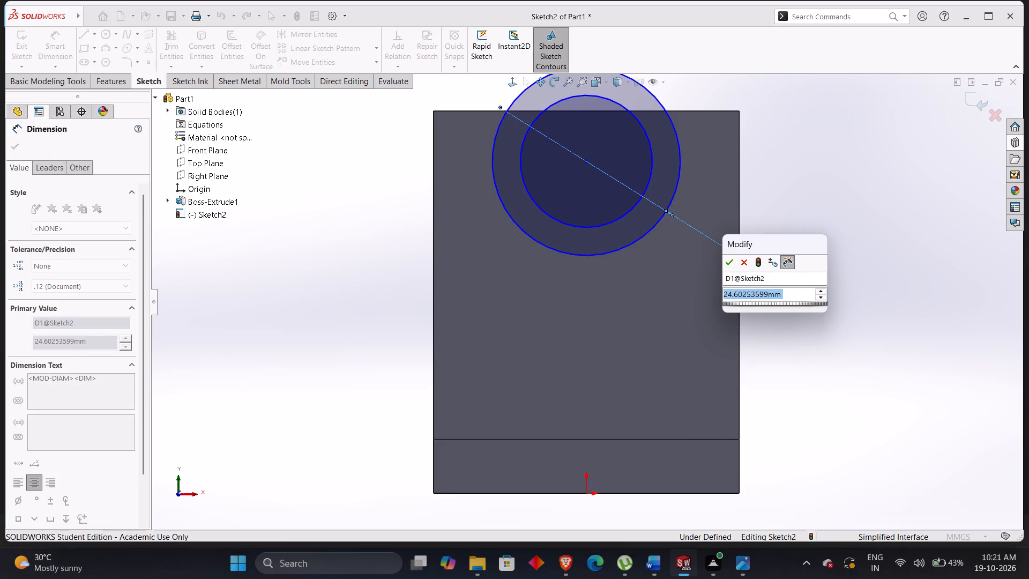
type("30")
key("Return")
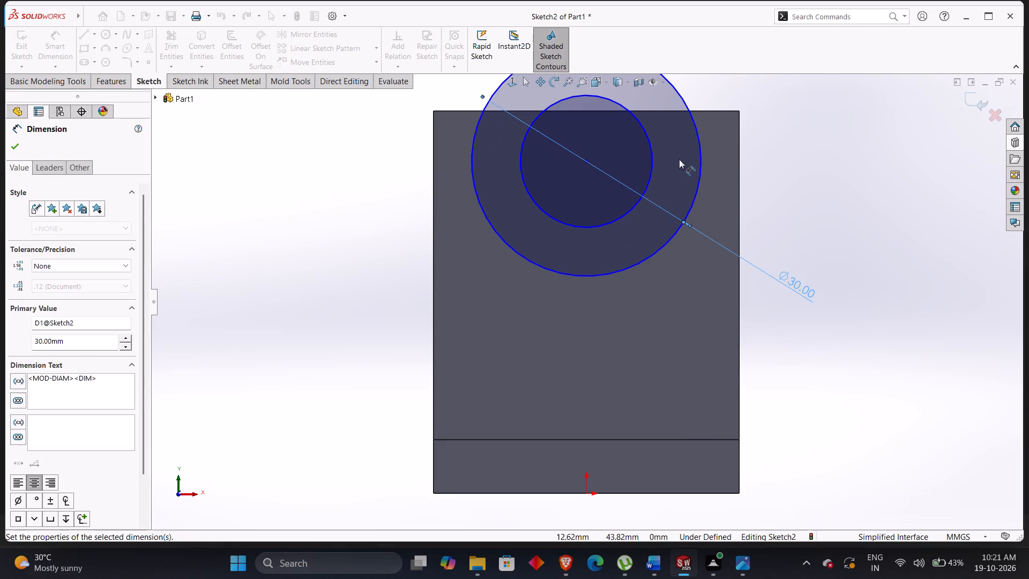
left_click(650, 184)
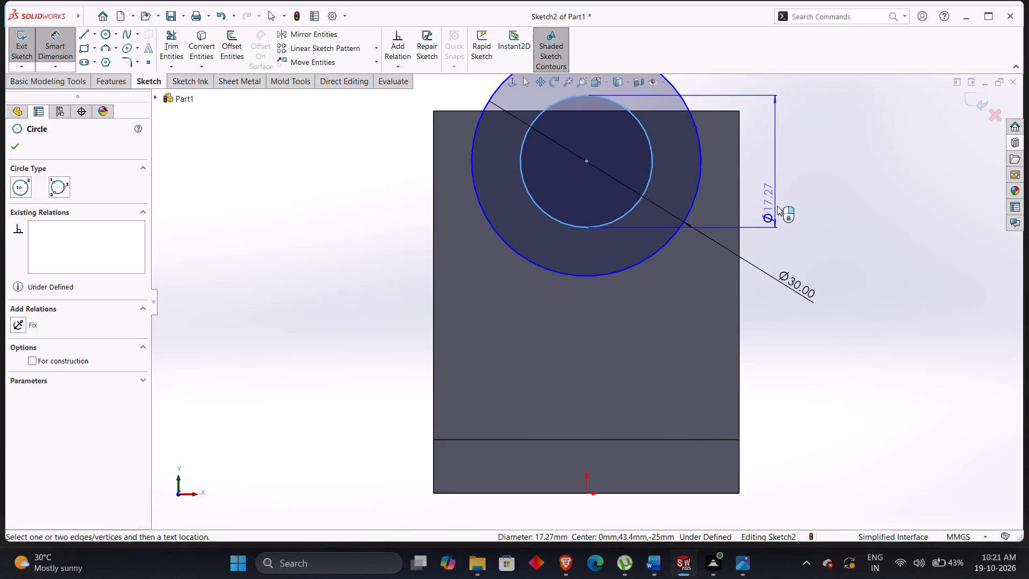
left_click(774, 309)
type("22")
key("Return")
left_click(833, 193)
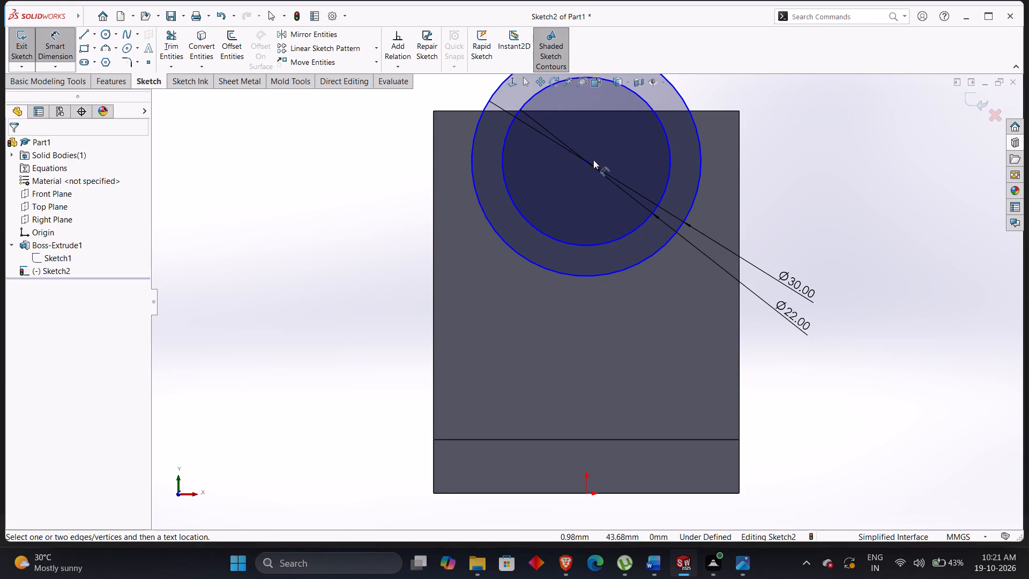
Dimension the circles' center 50 mm vertically above the origin and exit the sketch.
left_click(588, 164)
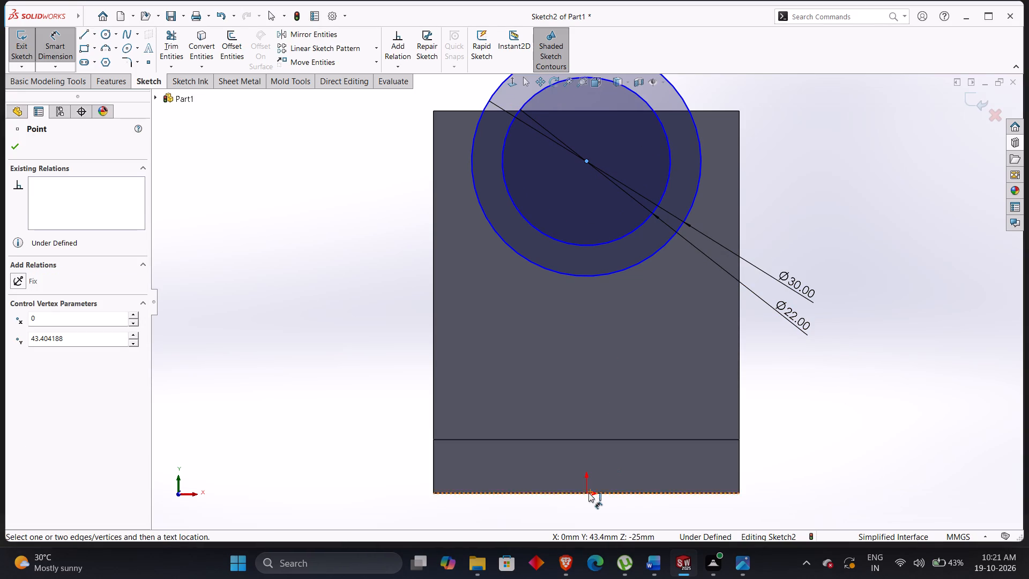
left_click(585, 493)
left_click(877, 333)
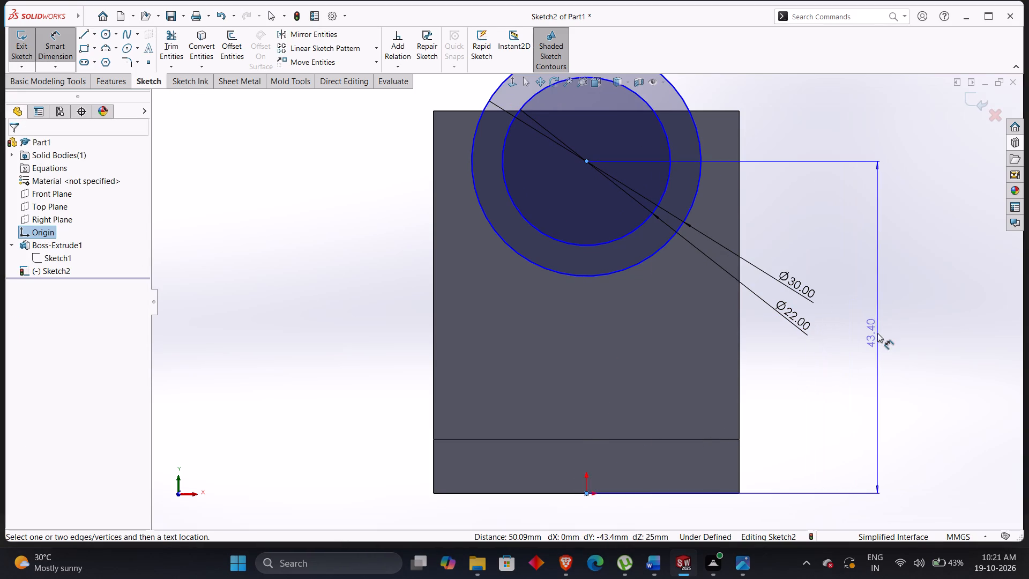
type("50")
key("Return")
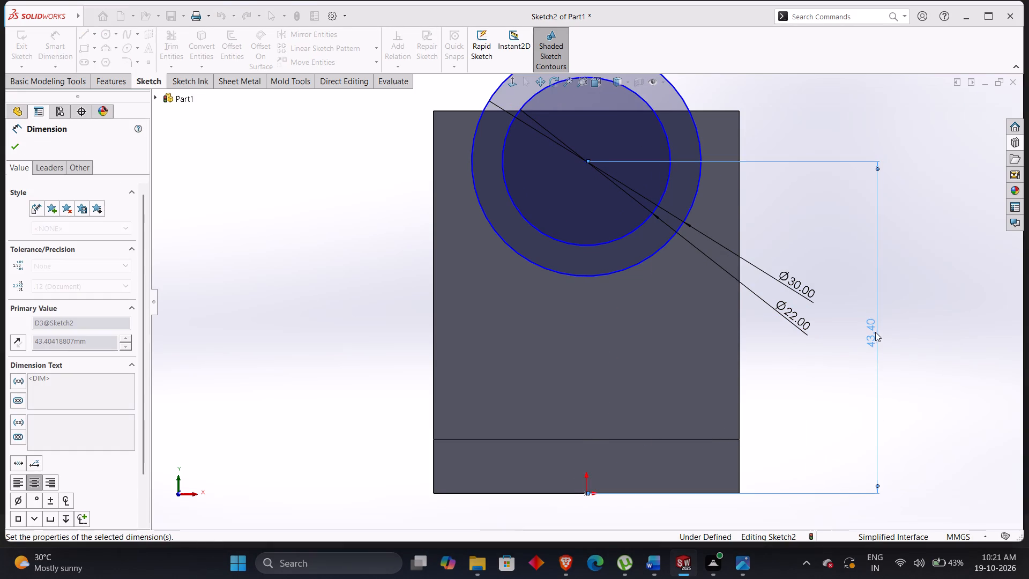
left_click(837, 257)
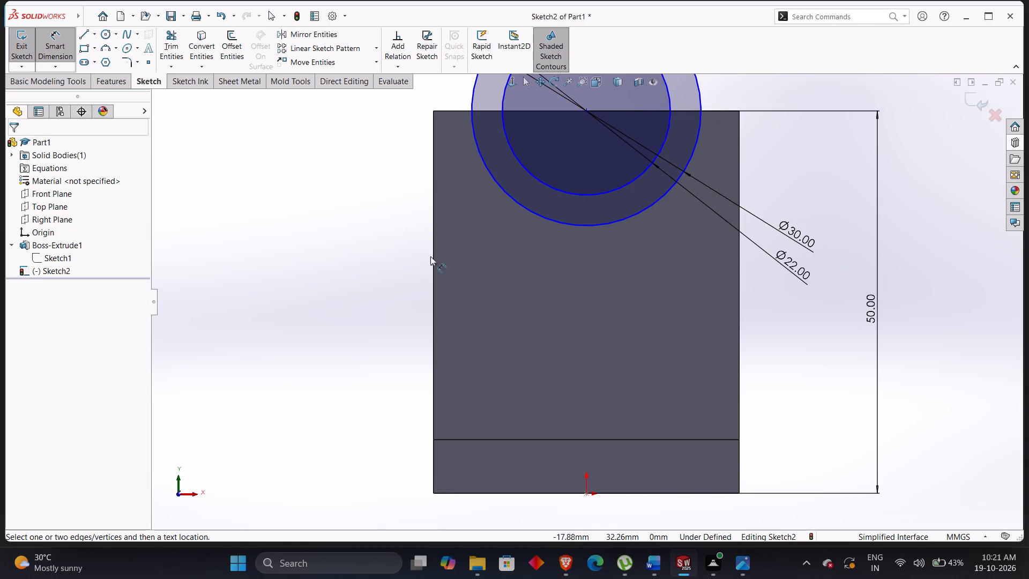
key("Escape")
key("Escape")
scroll(386, 275, "up", 3)
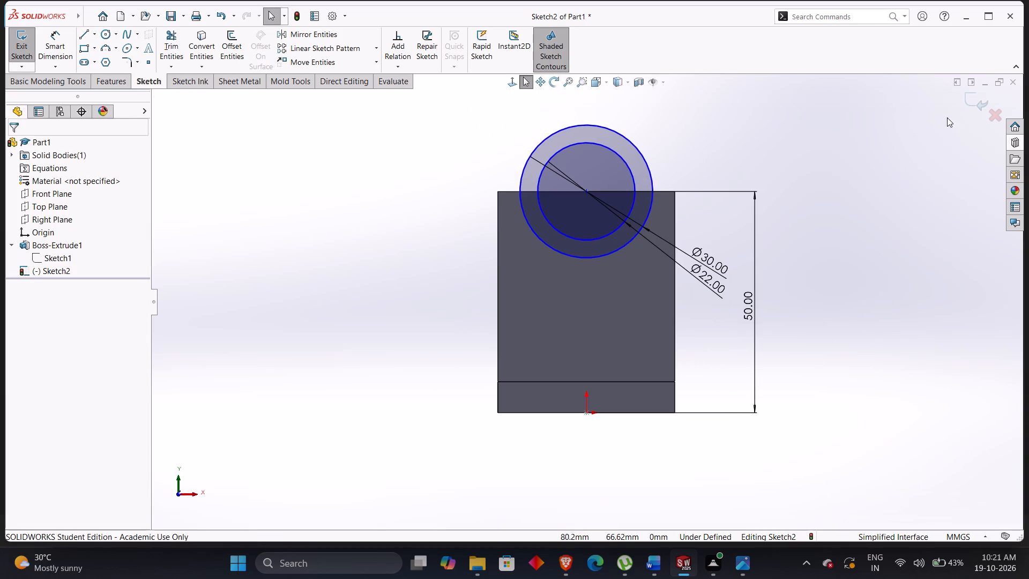
left_click(974, 107)
left_click(421, 220)
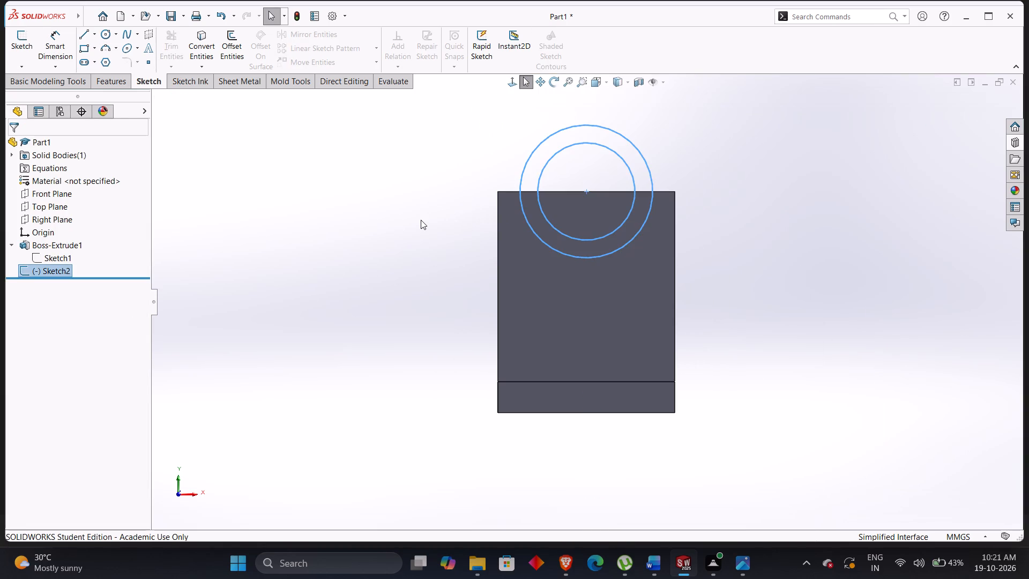
Edit the L-profile sketch, Sketch1, setting its overall height to 75 mm, and exit the sketch.
middle_click_drag(421, 220, 375, 255)
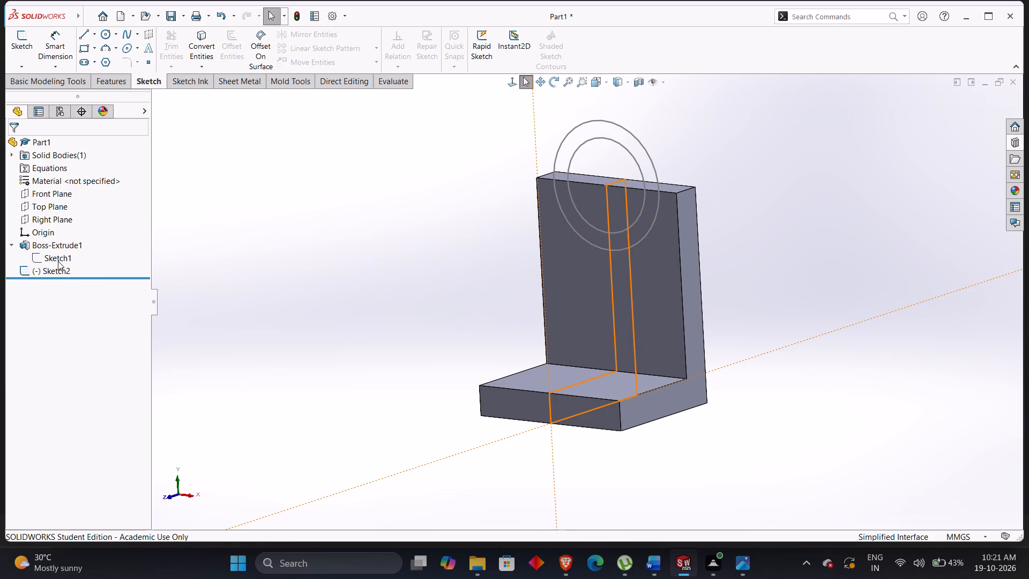
right_click(57, 261)
left_click(75, 232)
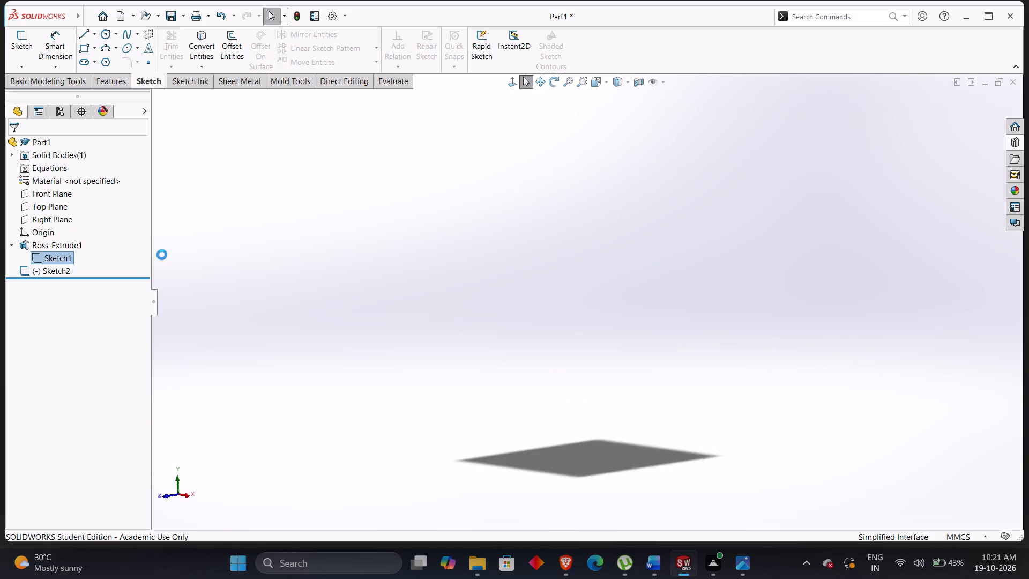
double_click(791, 368)
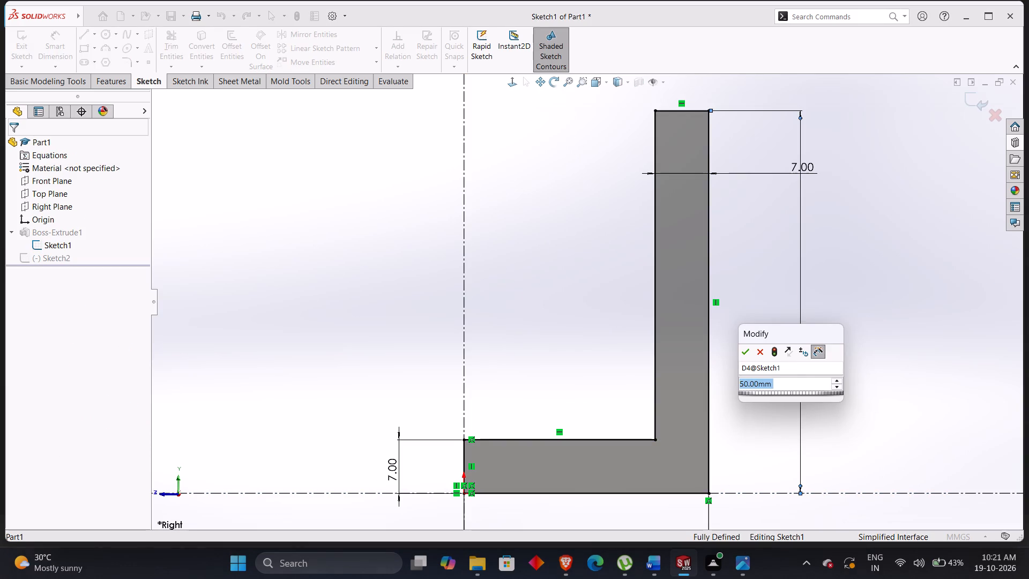
key("7")
key("5")
key("Return")
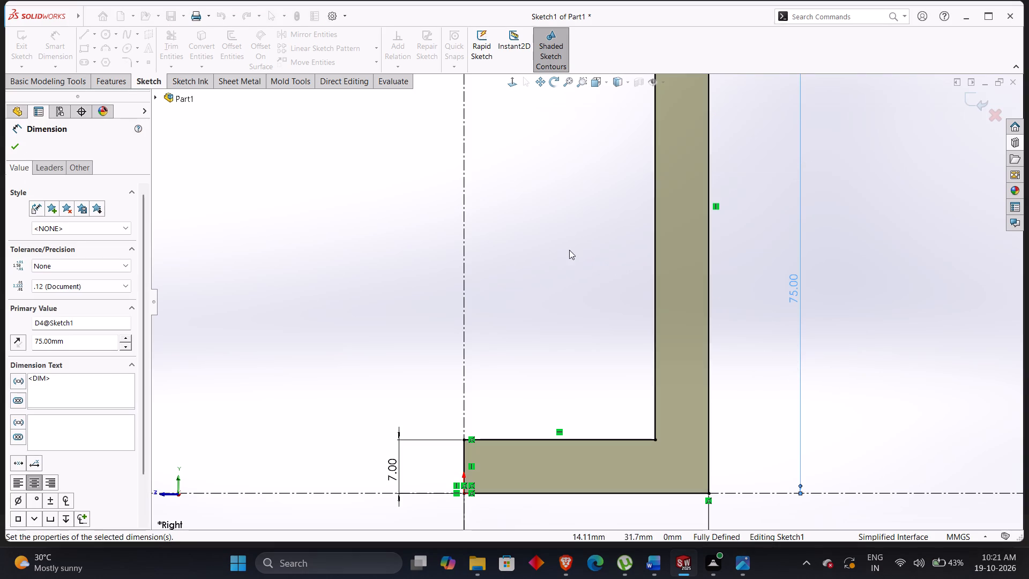
left_click(568, 250)
left_click(980, 107)
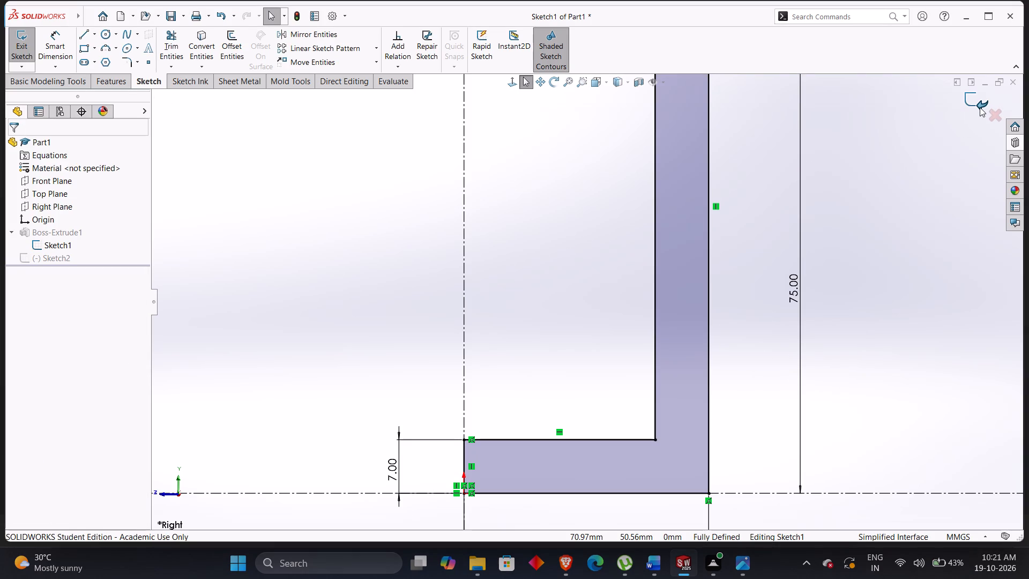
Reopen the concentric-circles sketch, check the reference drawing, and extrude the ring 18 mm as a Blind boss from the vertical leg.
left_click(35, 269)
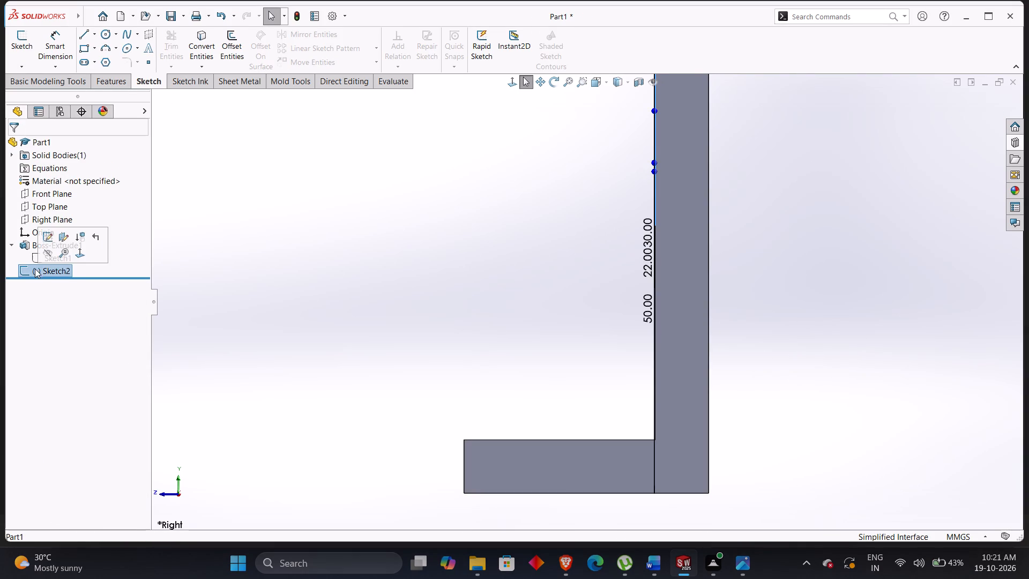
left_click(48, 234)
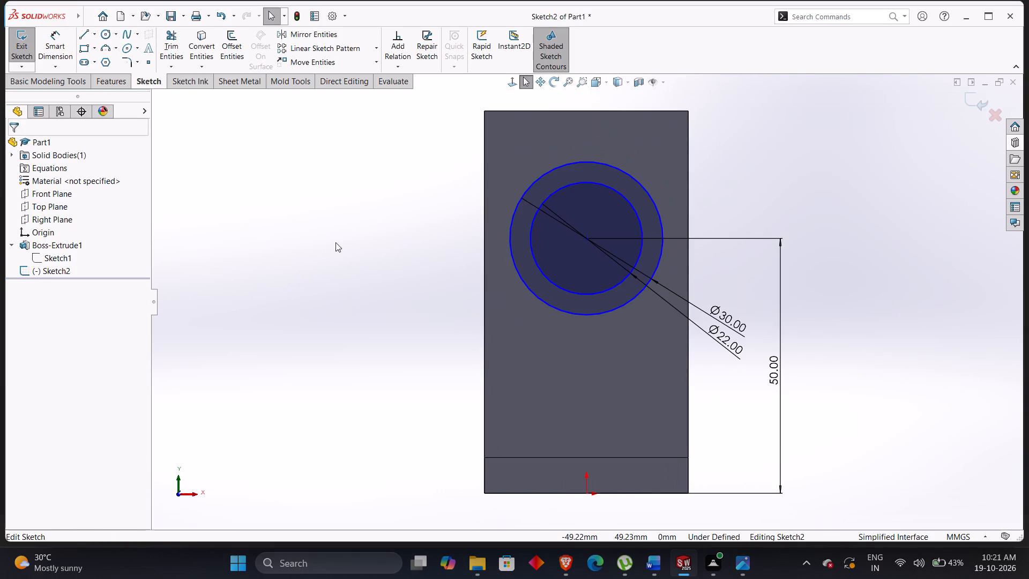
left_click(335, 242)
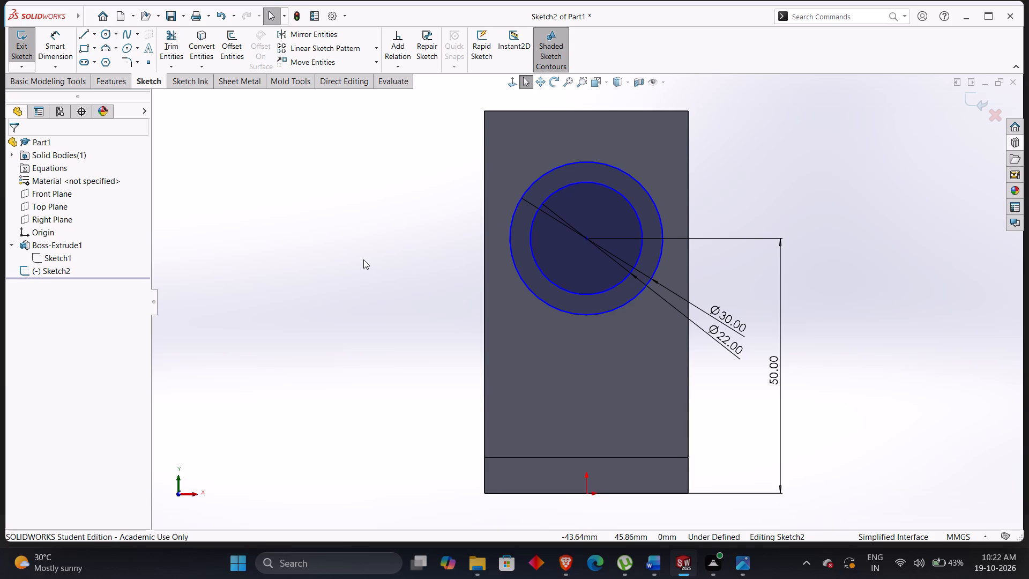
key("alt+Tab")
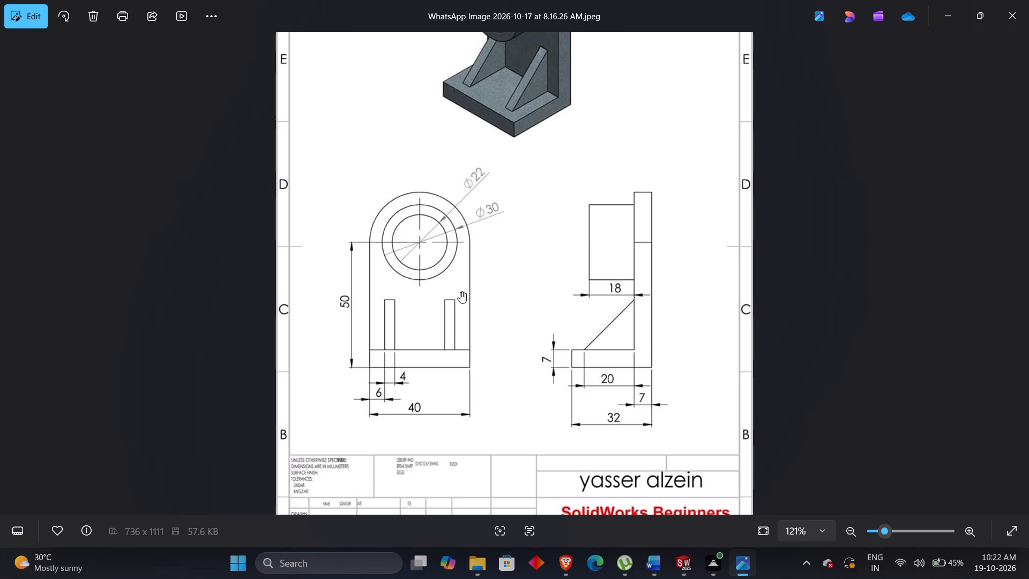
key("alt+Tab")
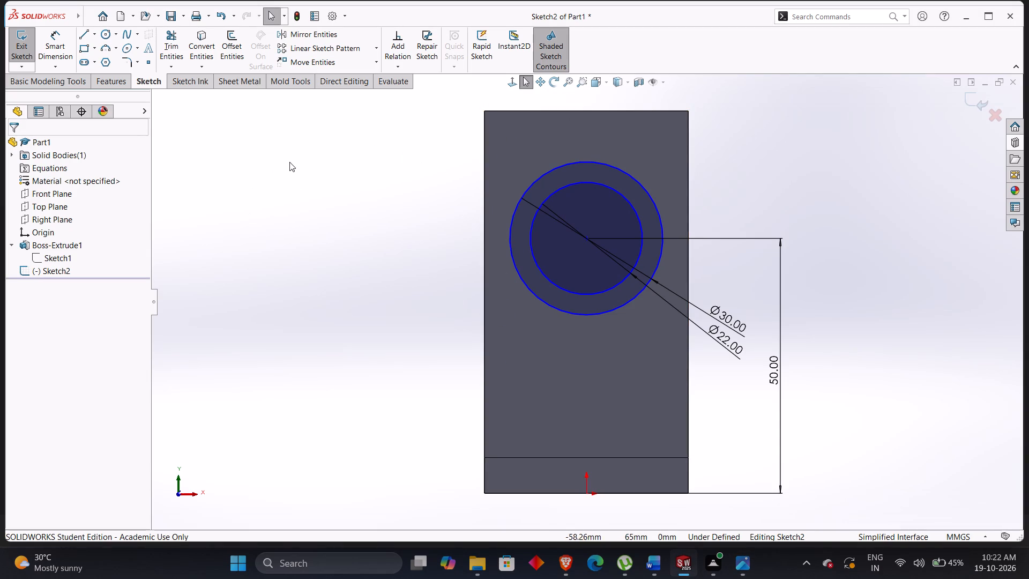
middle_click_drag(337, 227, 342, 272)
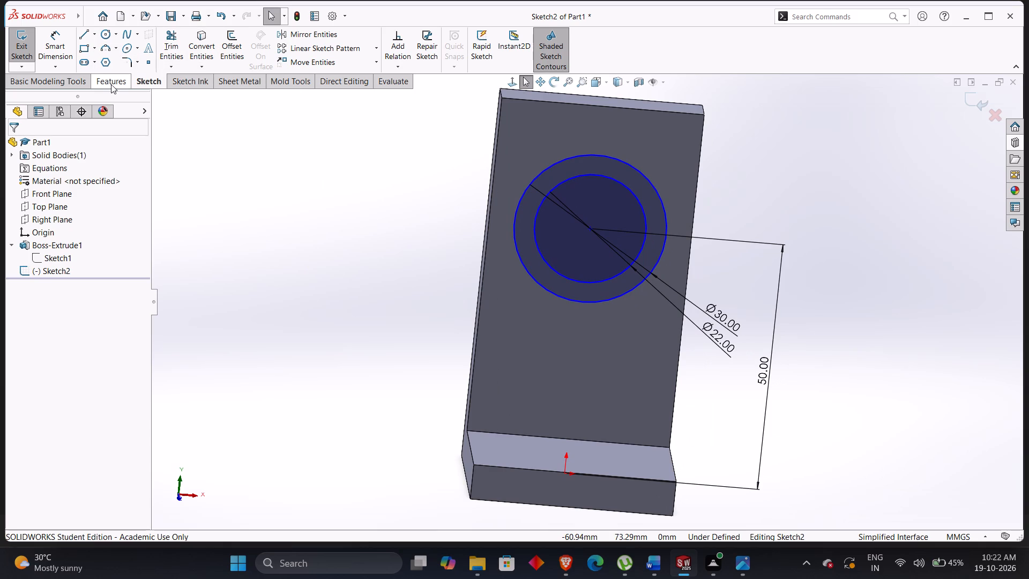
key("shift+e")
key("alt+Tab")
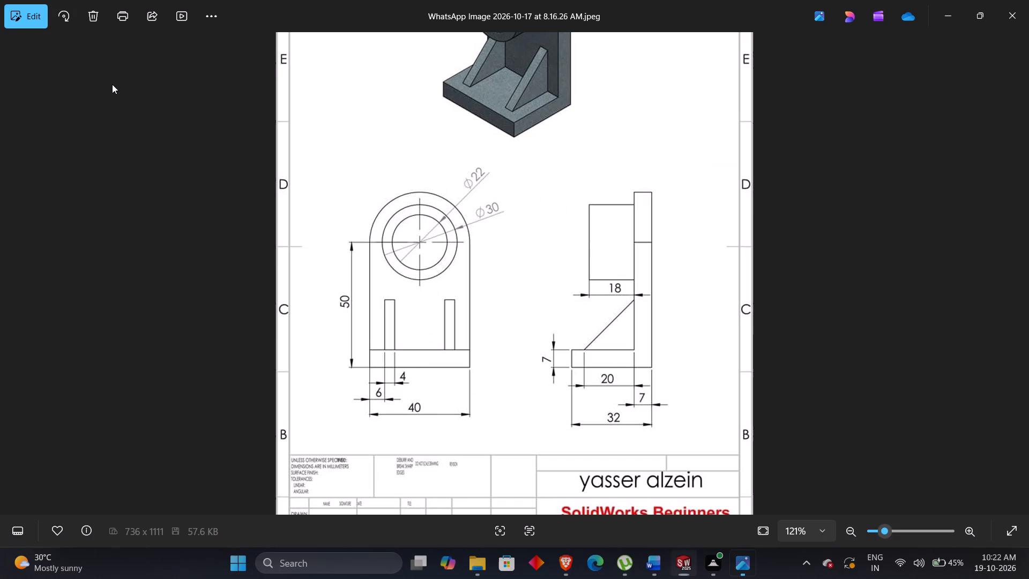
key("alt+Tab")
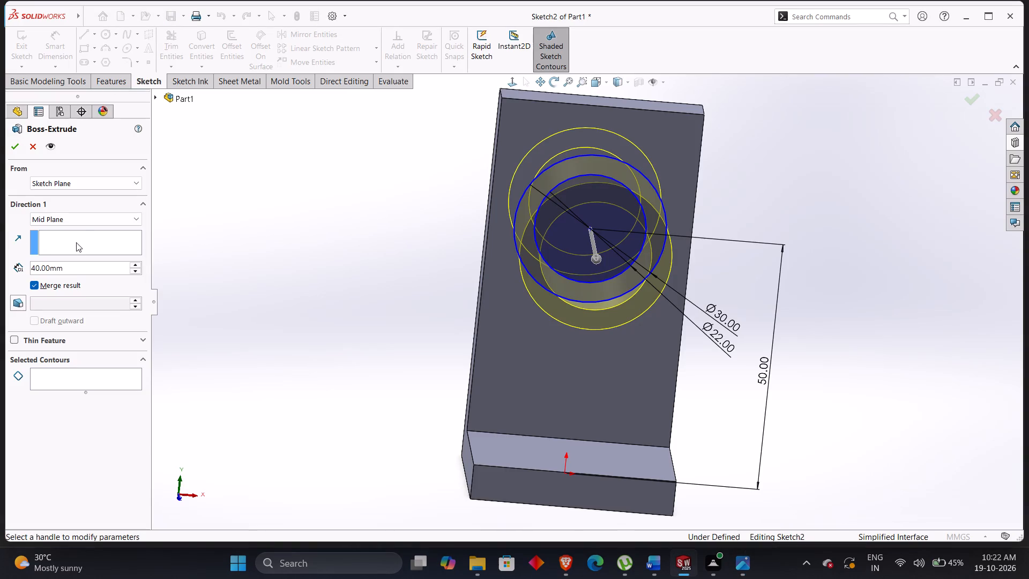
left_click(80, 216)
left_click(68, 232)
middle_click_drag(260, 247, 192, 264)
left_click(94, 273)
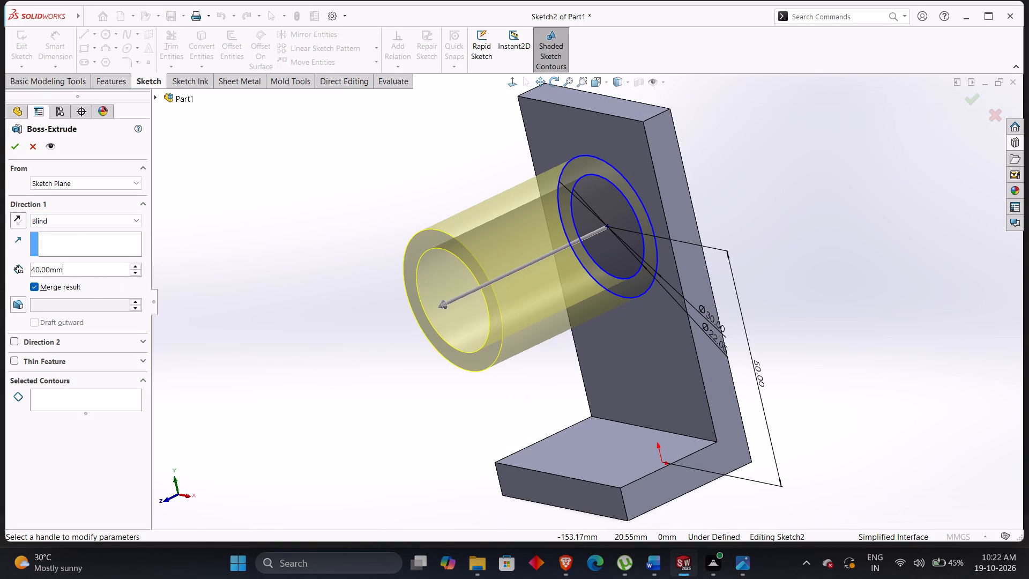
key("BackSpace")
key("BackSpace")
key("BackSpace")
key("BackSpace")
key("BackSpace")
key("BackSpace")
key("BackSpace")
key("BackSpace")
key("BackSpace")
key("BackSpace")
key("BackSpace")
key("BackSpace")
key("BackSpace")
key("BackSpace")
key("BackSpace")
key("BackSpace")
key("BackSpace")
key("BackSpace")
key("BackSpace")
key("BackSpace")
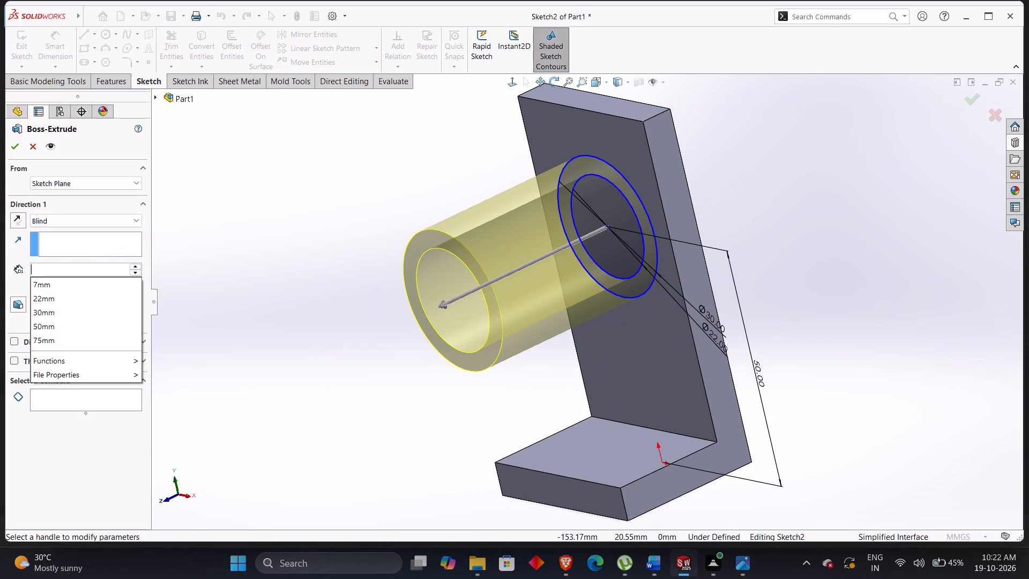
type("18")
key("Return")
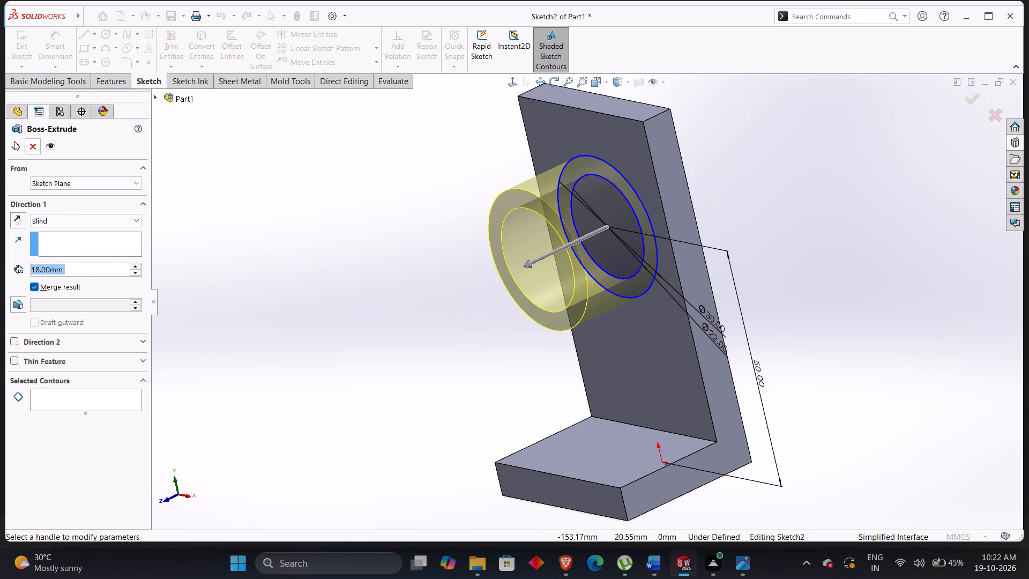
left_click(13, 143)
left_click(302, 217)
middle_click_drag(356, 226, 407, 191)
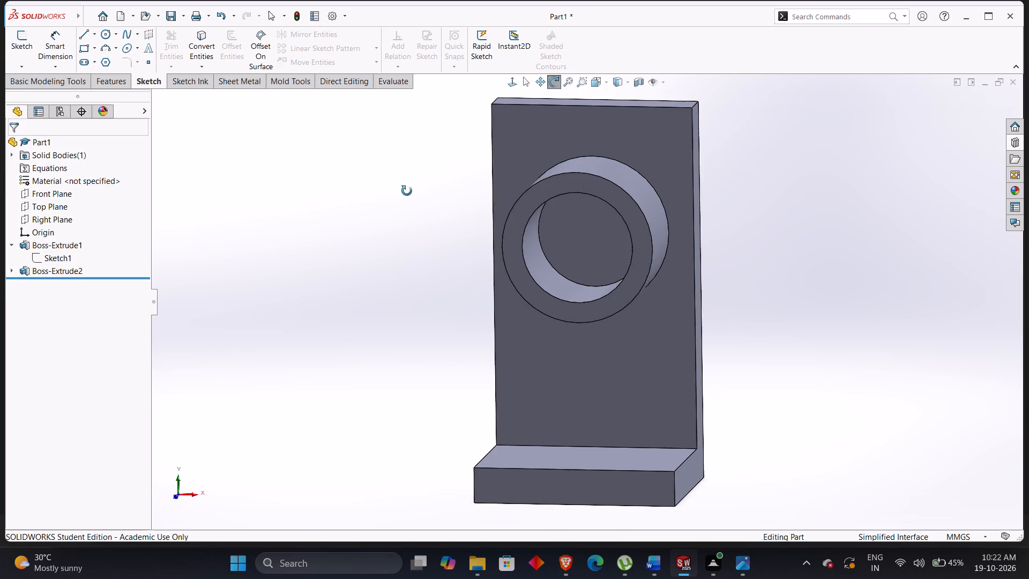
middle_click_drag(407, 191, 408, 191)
Examine the reference drawing's isometric, front and side views for the rounded top of the vertical leg.
key("alt+Tab")
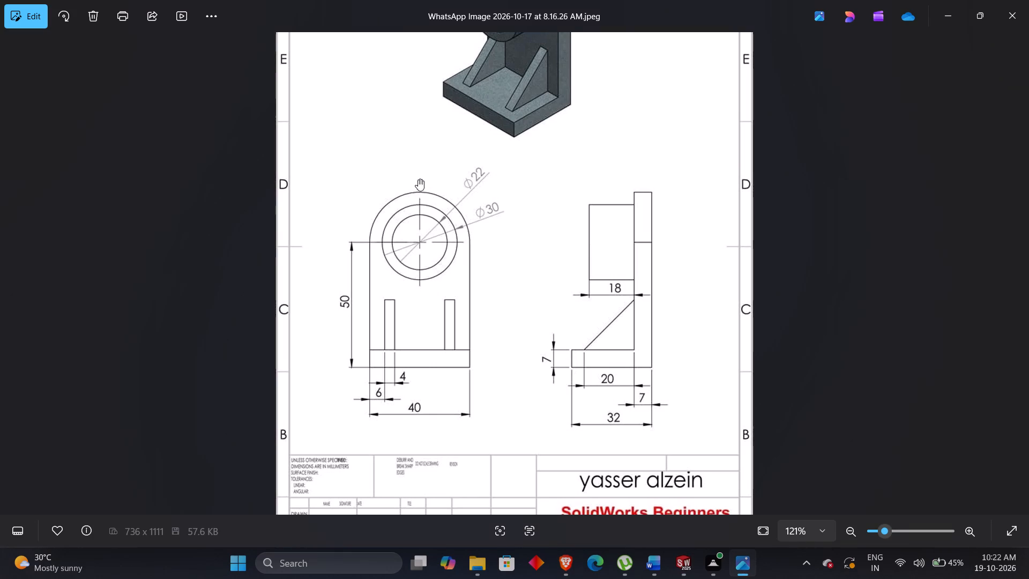
scroll(422, 176, "up", 3)
scroll(423, 175, "down", 5)
scroll(531, 72, "down", 3)
scroll(503, 101, "up", 5)
scroll(486, 166, "down", 3)
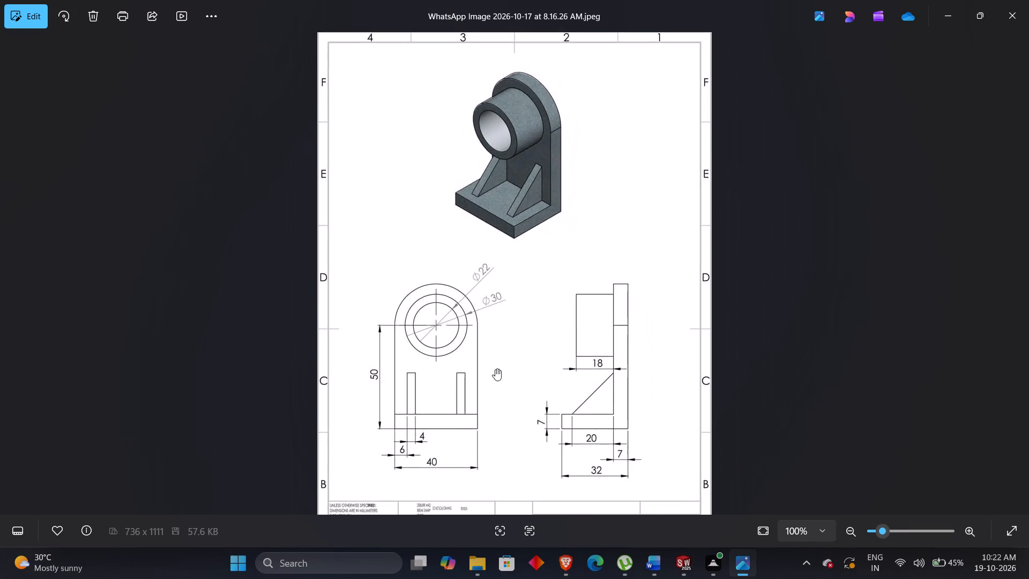
scroll(501, 402, "down", 2)
scroll(503, 407, "up", 4)
scroll(468, 159, "up", 1)
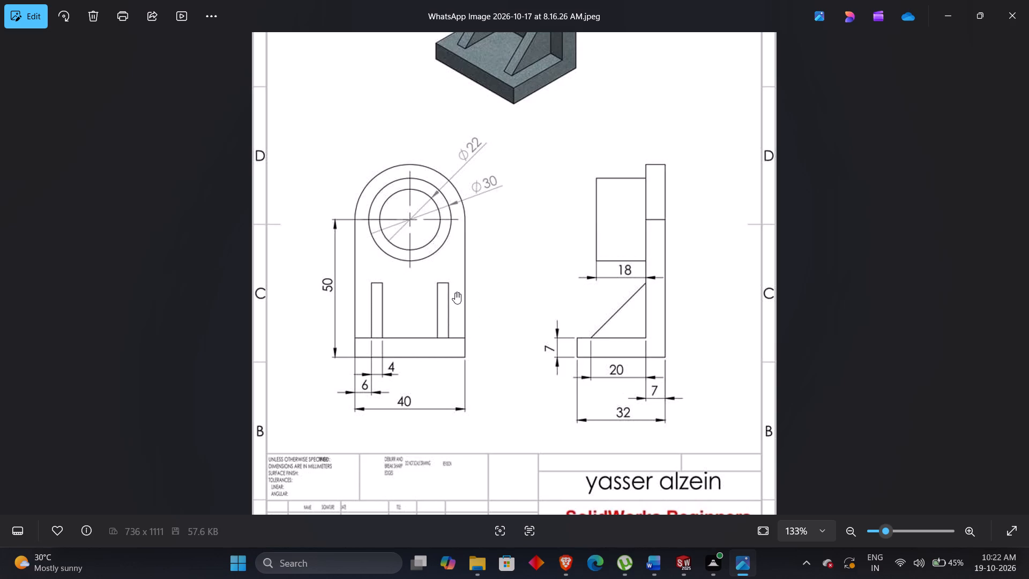
key("alt+Tab")
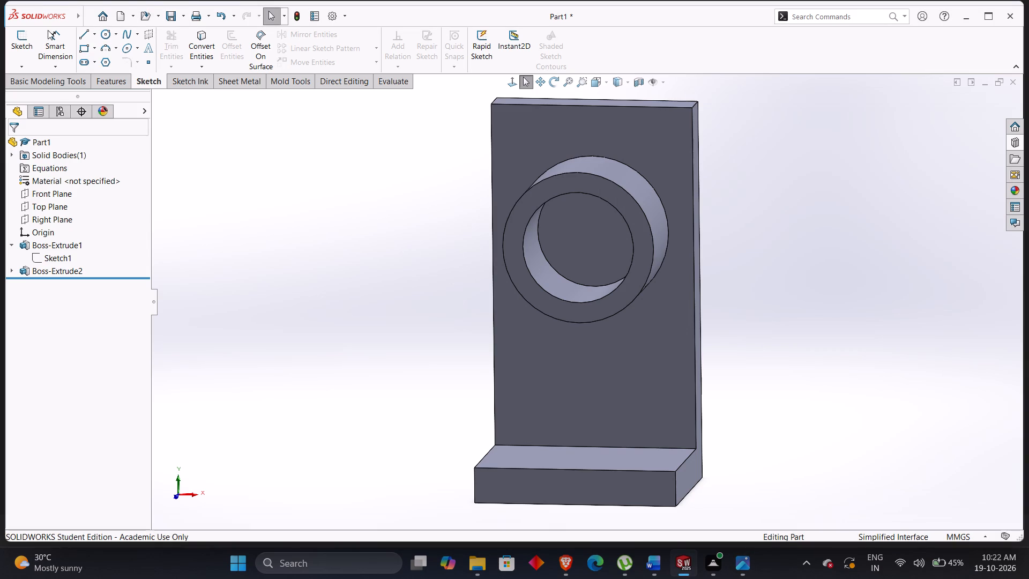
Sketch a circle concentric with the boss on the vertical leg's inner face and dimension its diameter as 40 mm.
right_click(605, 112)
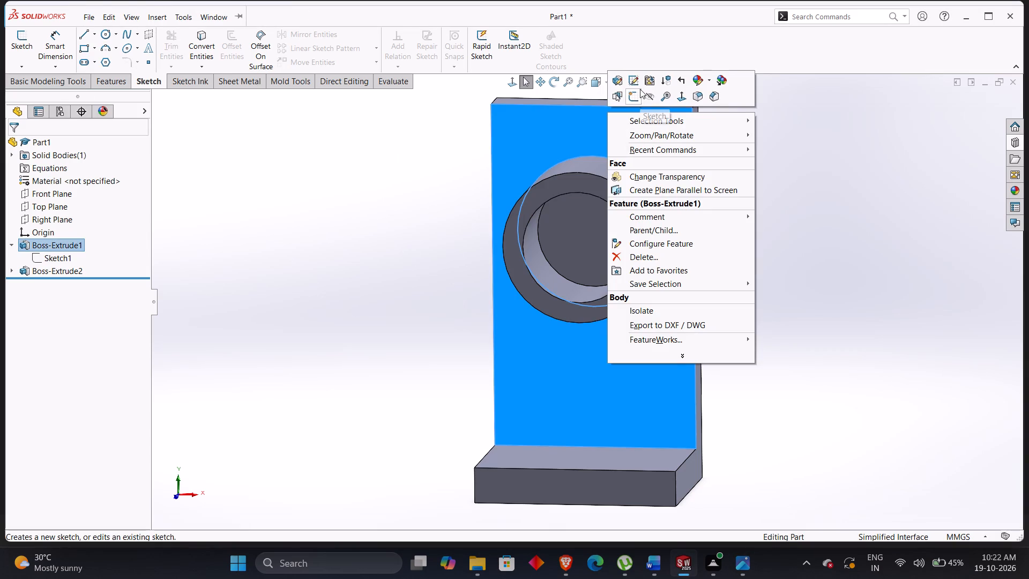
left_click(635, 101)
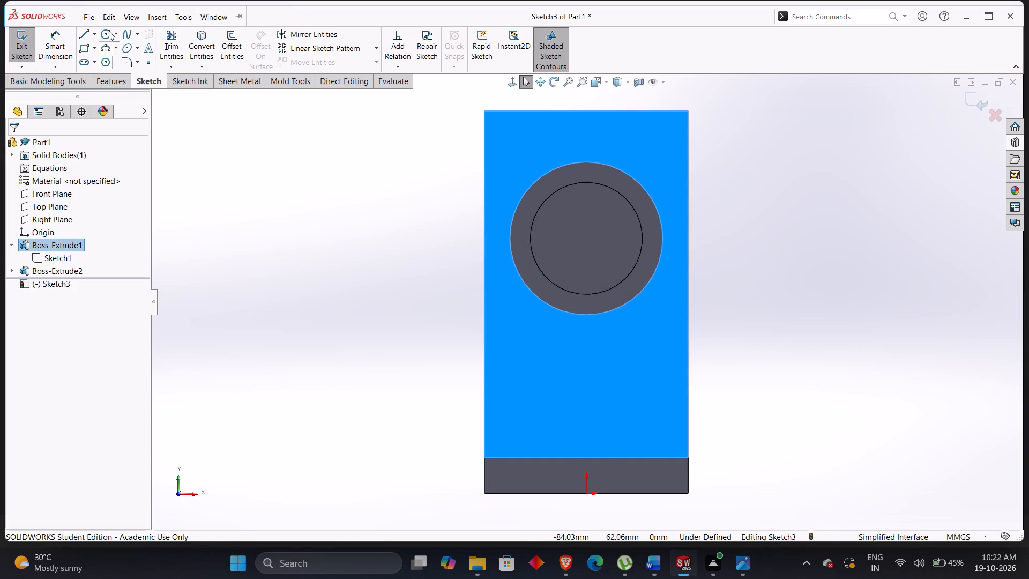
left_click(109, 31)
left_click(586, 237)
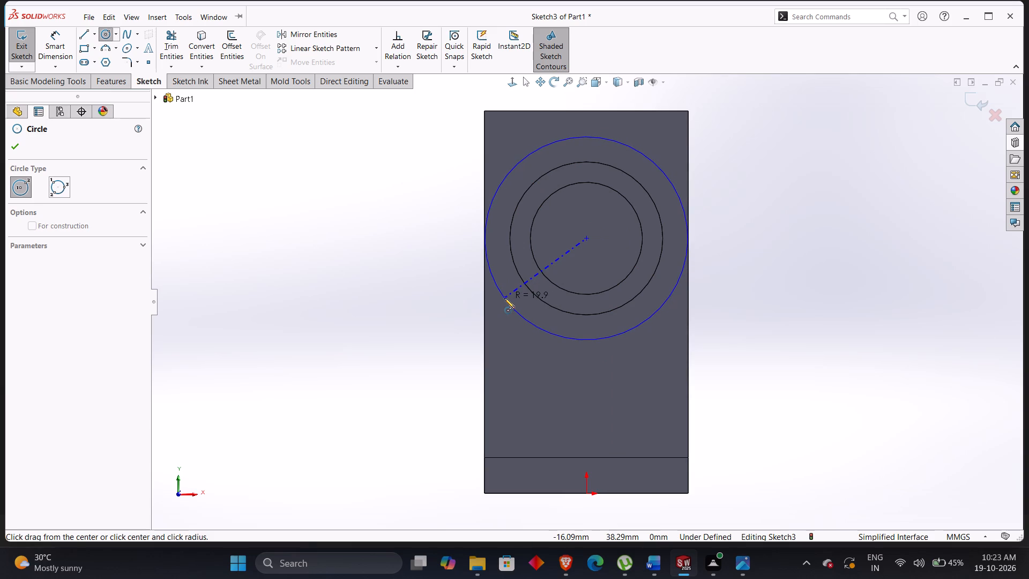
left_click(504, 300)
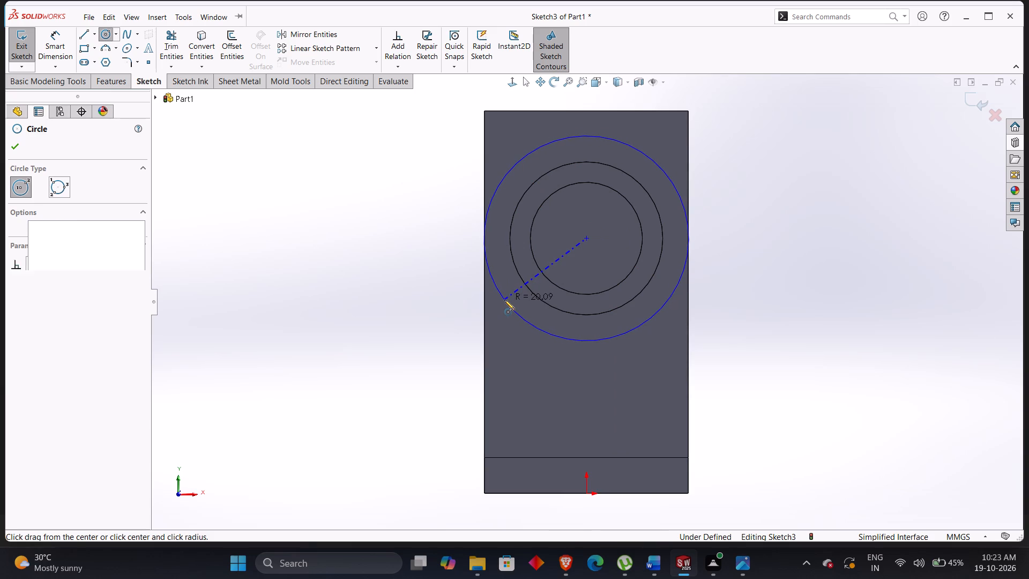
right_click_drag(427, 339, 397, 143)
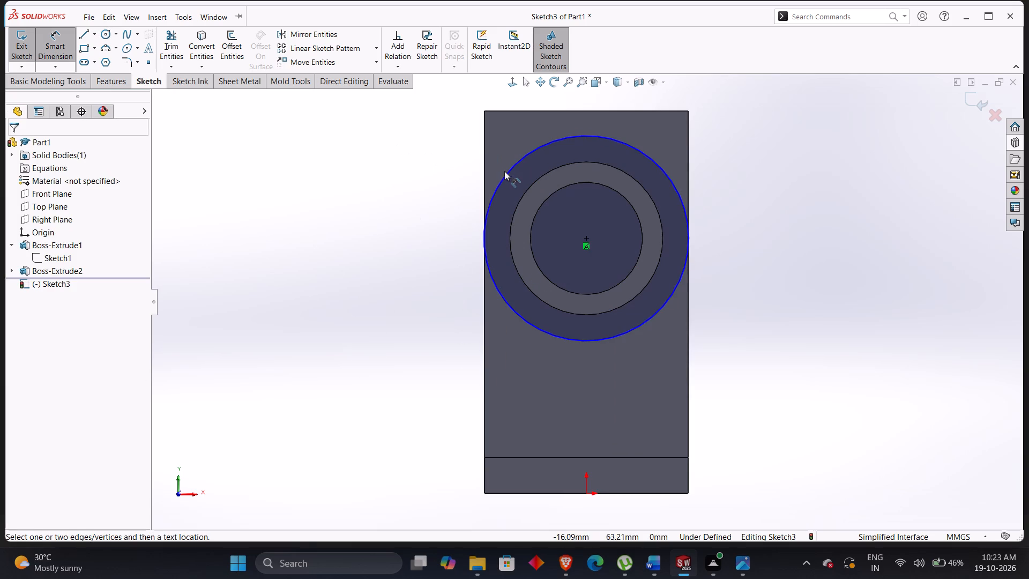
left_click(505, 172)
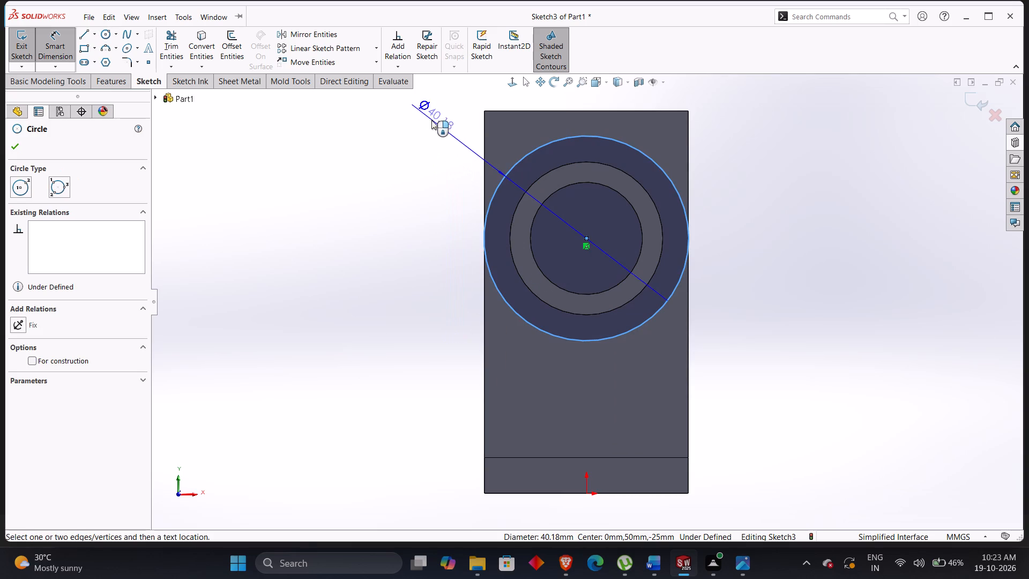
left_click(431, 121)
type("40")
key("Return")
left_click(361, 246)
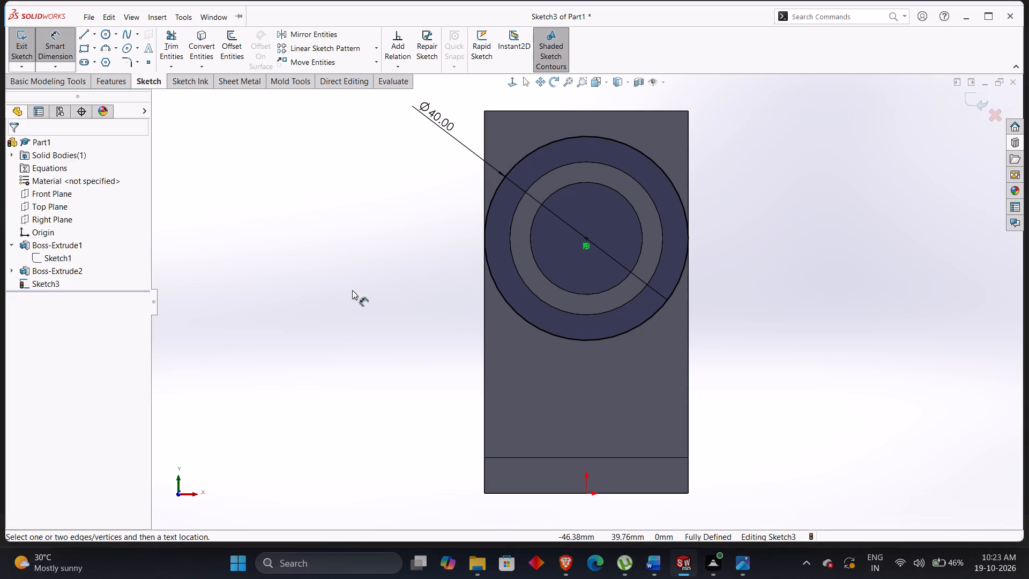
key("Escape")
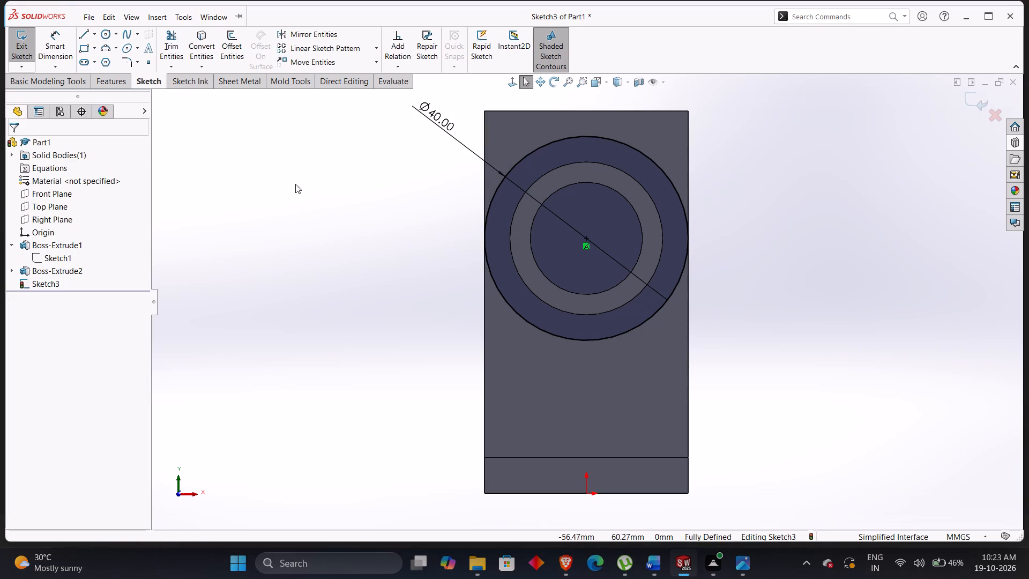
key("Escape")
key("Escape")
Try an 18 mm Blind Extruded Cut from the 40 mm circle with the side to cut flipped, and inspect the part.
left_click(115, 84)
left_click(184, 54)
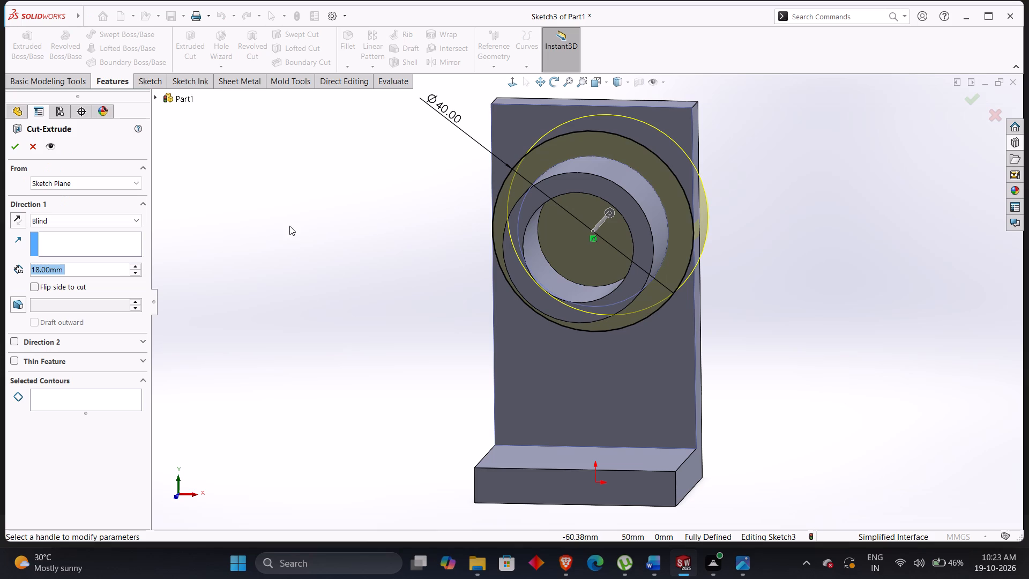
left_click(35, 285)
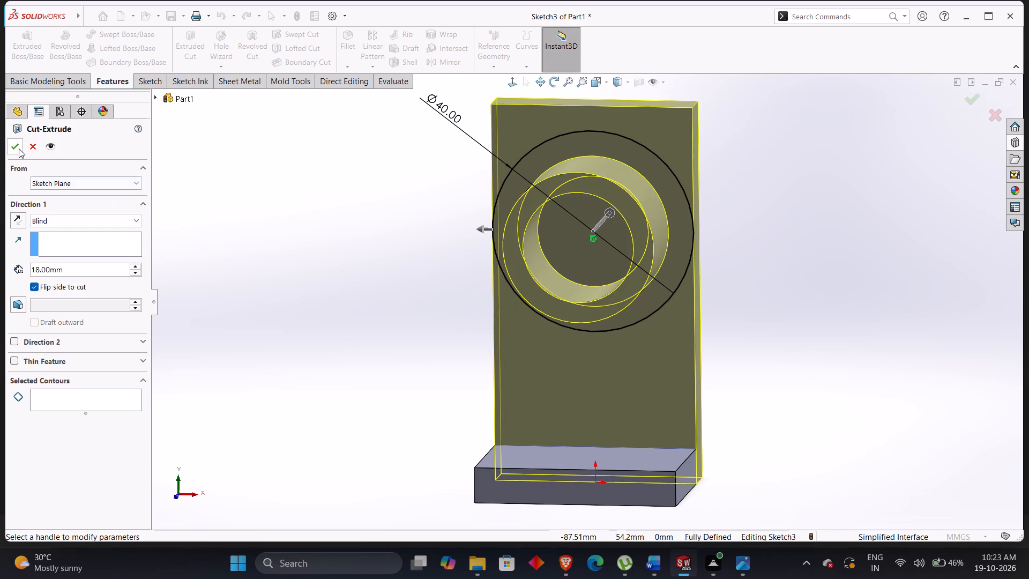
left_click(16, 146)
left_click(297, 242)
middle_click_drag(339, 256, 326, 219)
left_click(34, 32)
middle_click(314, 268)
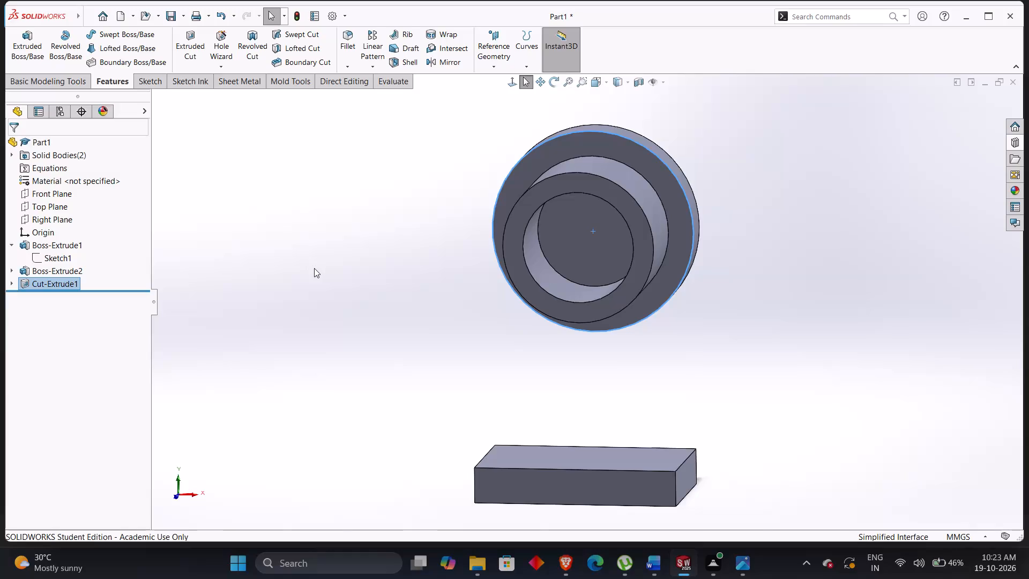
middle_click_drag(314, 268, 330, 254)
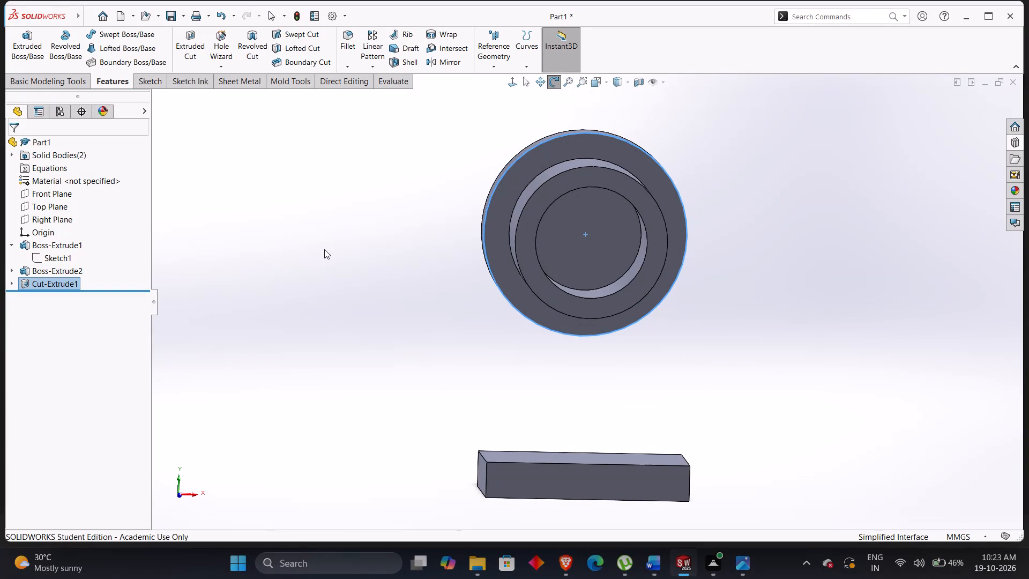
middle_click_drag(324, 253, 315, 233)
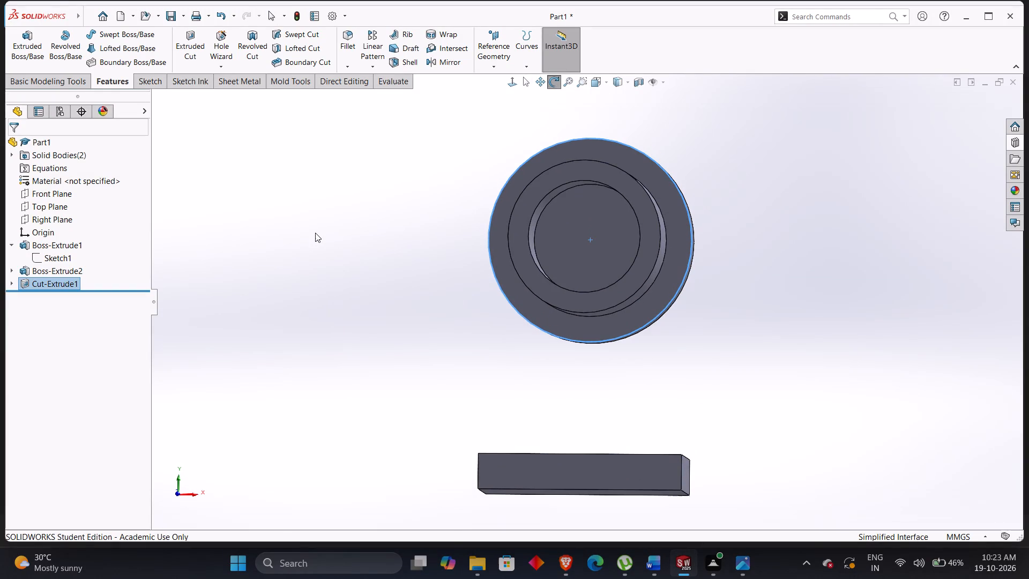
Undo the flipped cut, the 40 mm circle sketch, the boss extrusion and the L-profile's 75 mm height change.
key("ctrl+z")
key("ctrl+z")
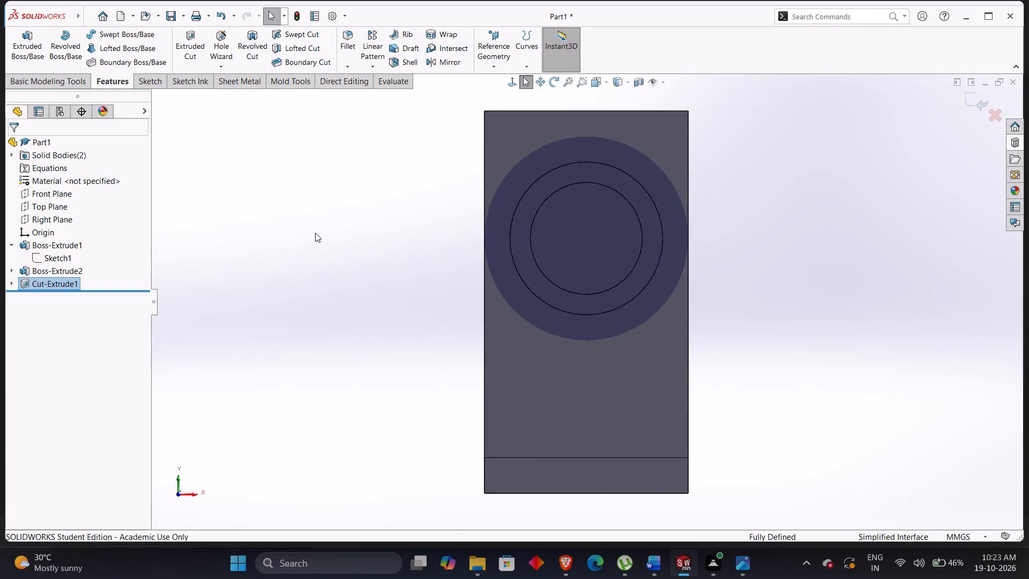
key("ctrl+z")
key("ctrl+z")
key("ctrl+z")
key("ctrl+z")
key("ctrl+z")
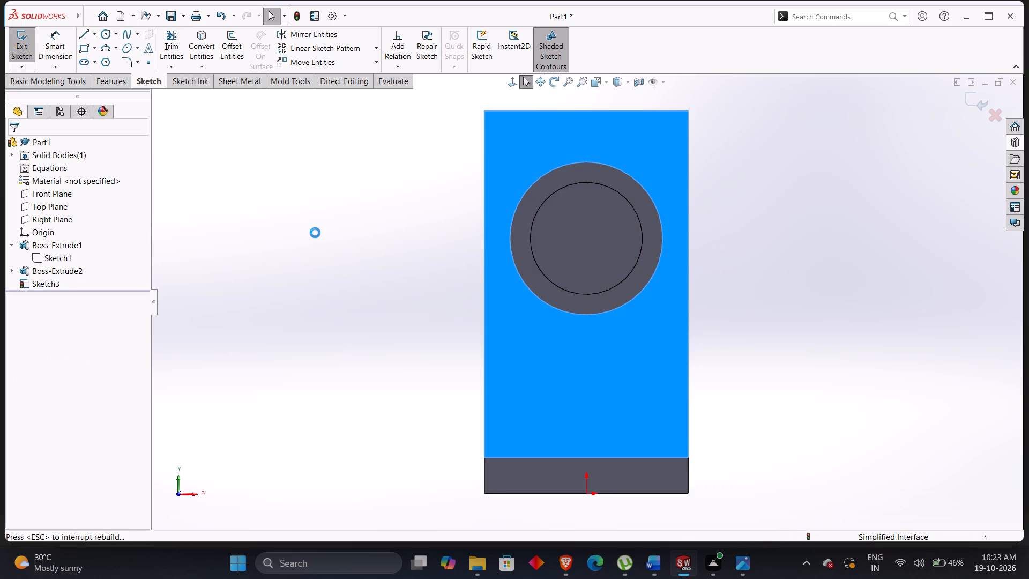
key("ctrl+z")
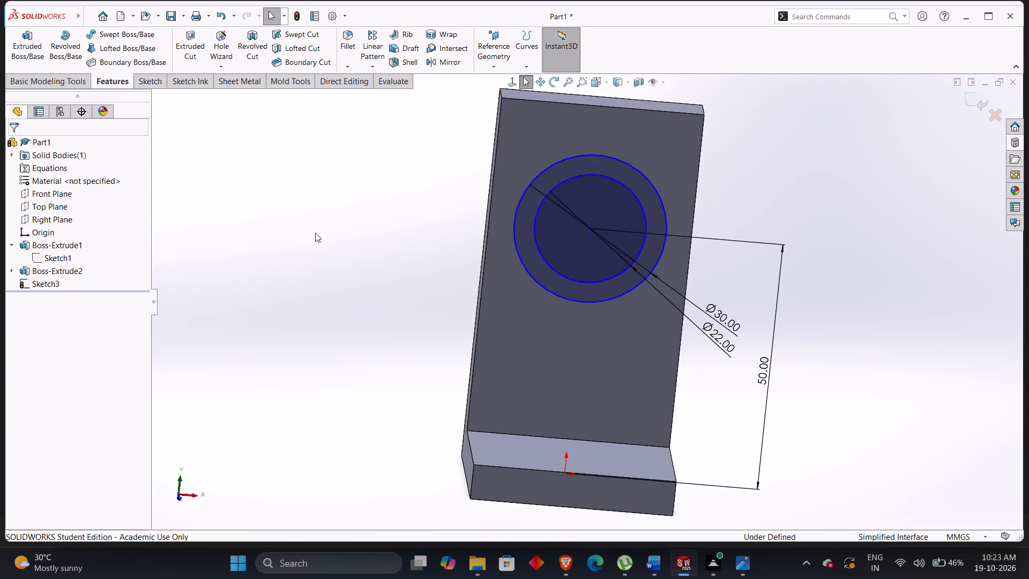
key("ctrl+z")
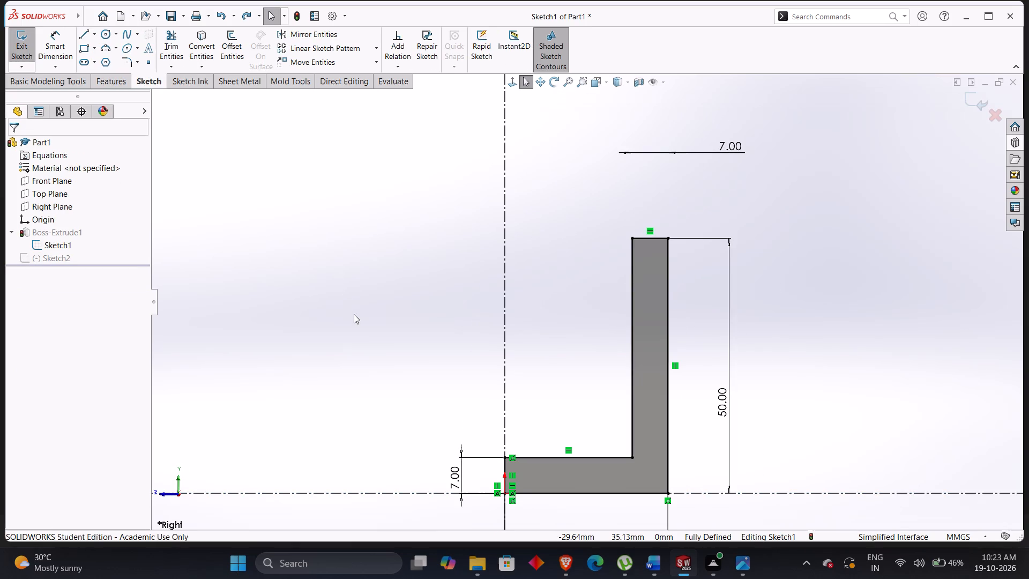
middle_click_drag(354, 314, 475, 308)
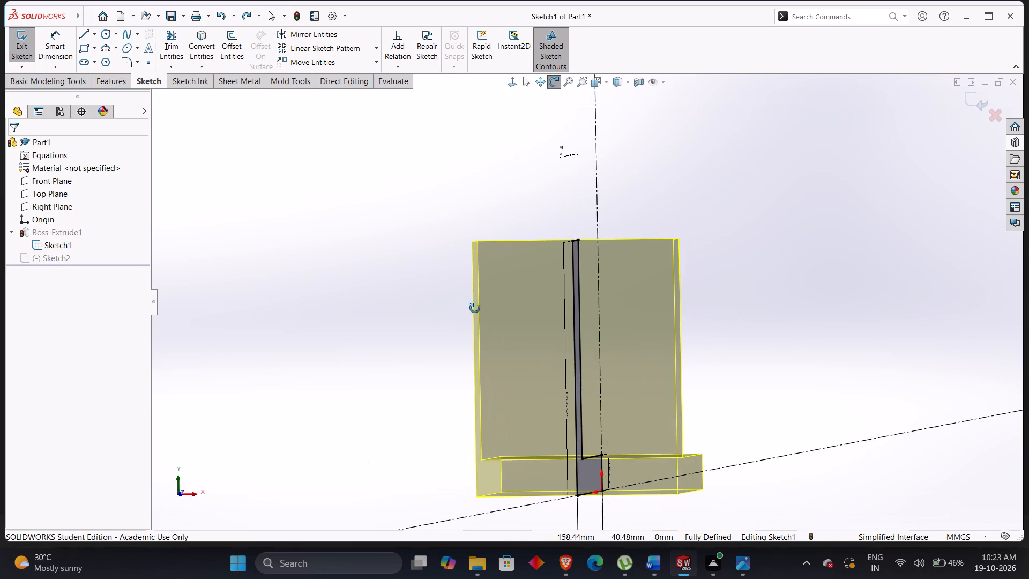
Undo the dimensioned concentric circles and their sketch on the vertical leg's inner face.
middle_click_drag(475, 308, 465, 311)
key("ctrl+z")
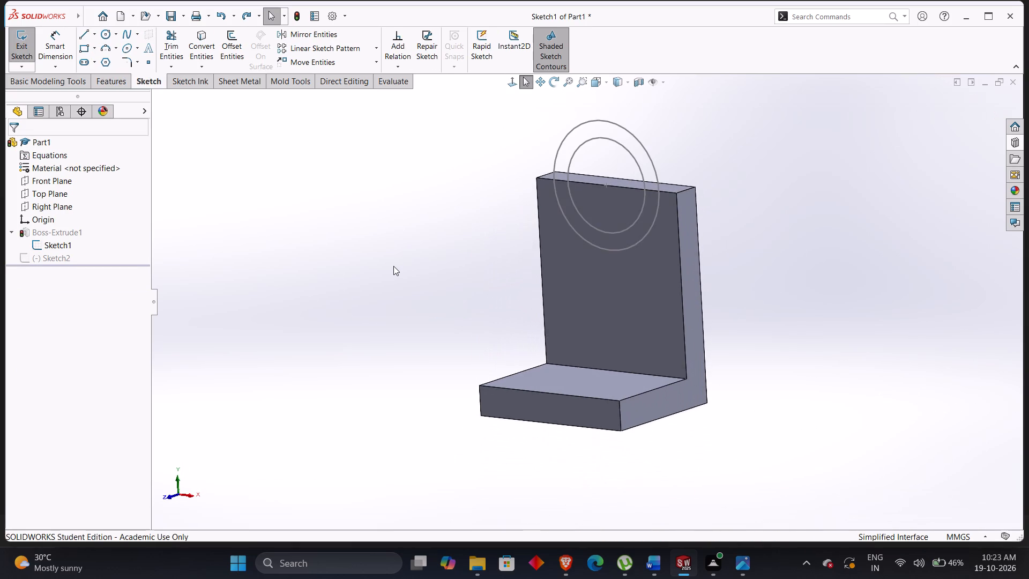
key("ctrl+z")
key("ctrl+z")
key("ctrl+z")
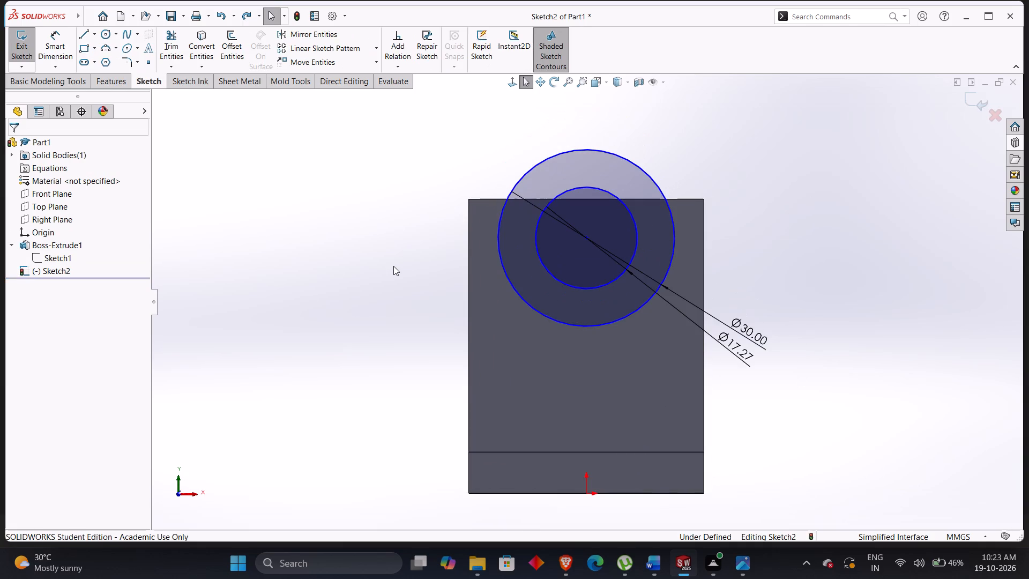
key("ctrl+z")
key("ctrl+z")
key("ctrl+z")
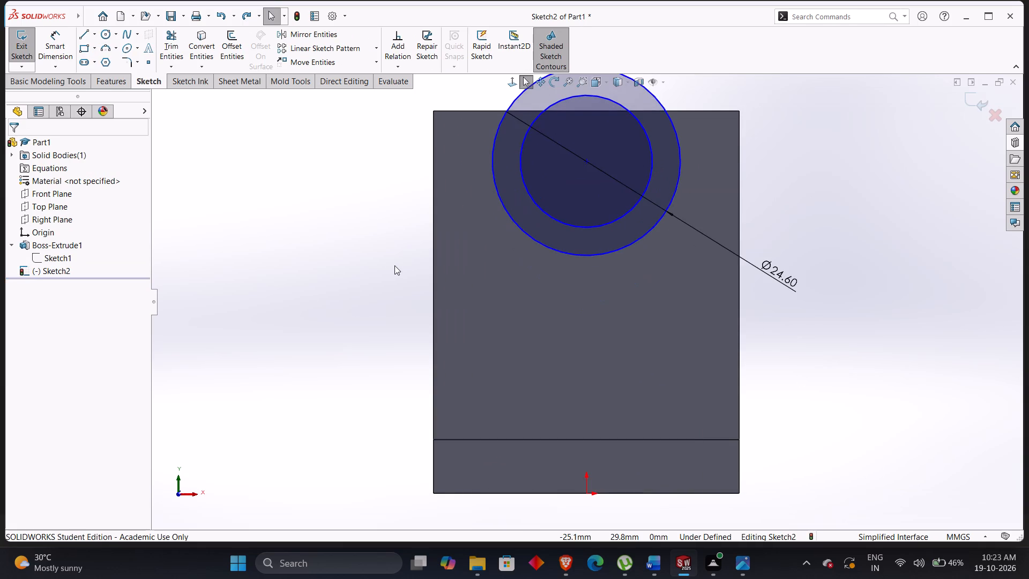
key("ctrl+z")
key("ctrl+z")
key("ctrl+z")
key("ctrl+z")
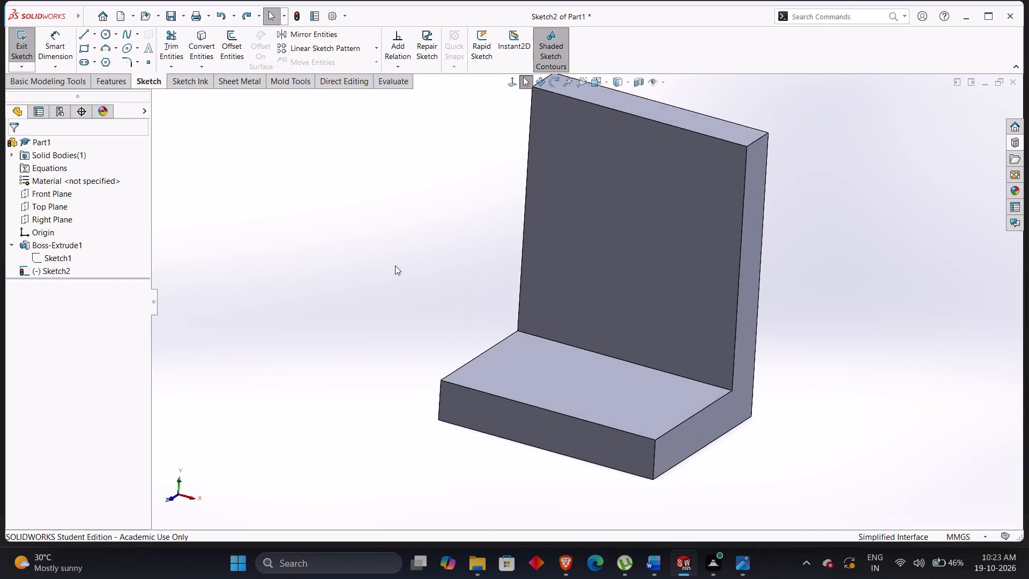
key("ctrl+z")
key("ctrl+z")
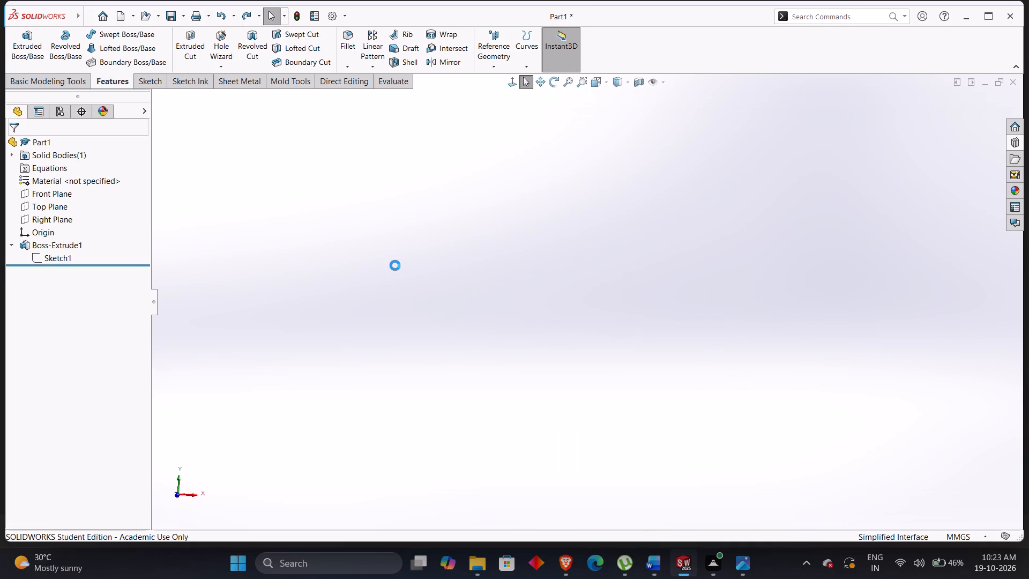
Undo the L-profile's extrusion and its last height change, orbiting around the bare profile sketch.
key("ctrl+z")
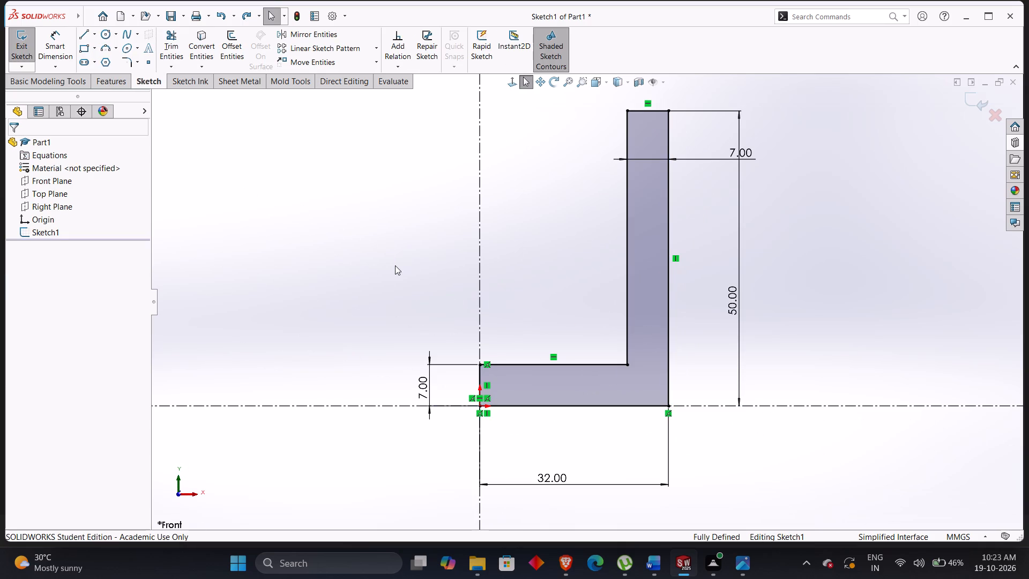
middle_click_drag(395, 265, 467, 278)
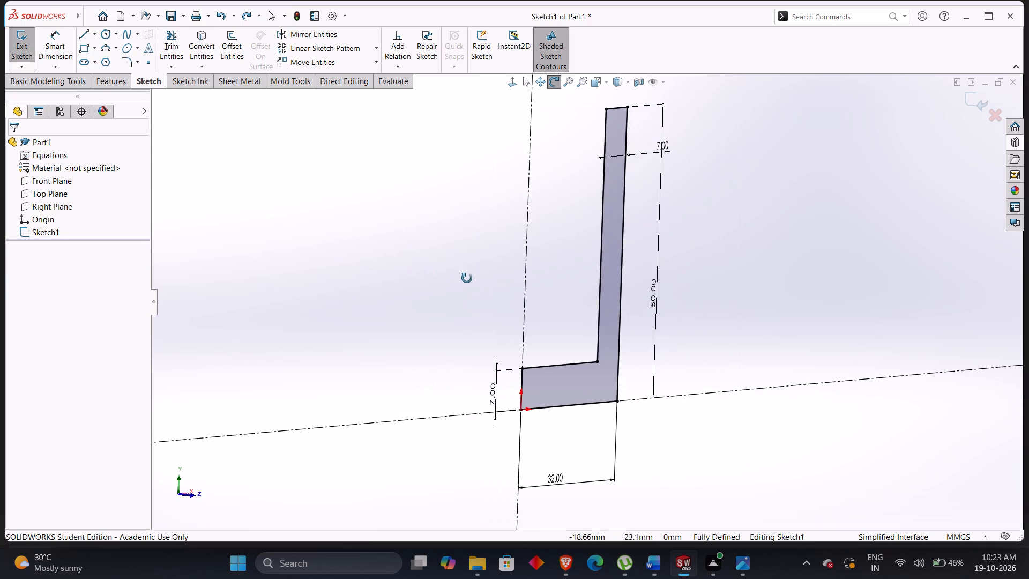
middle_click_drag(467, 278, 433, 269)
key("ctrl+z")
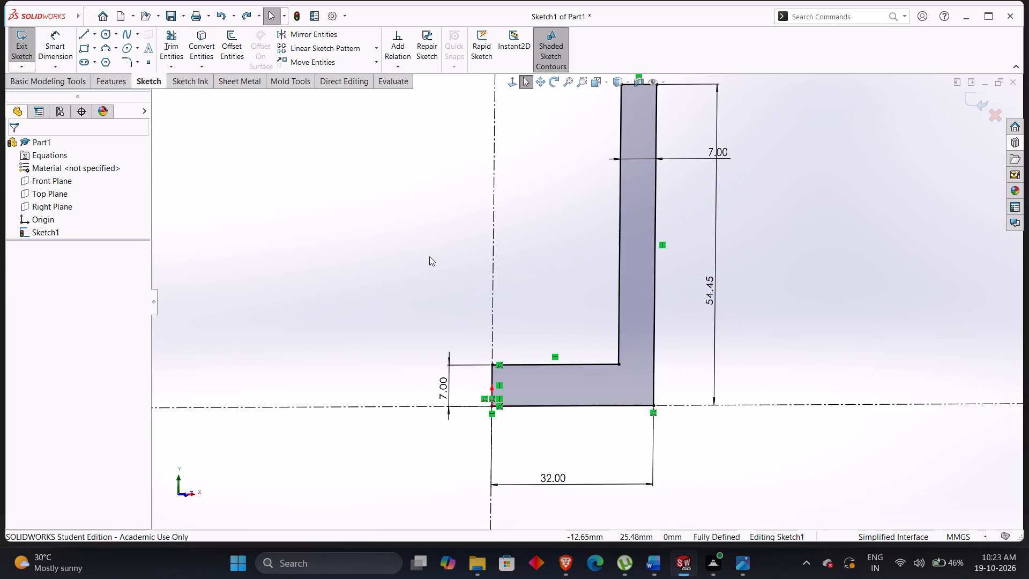
Redo the L-profile's 50 mm height, its extrusion and the empty sketch on the vertical leg's inner face.
key("ctrl+y")
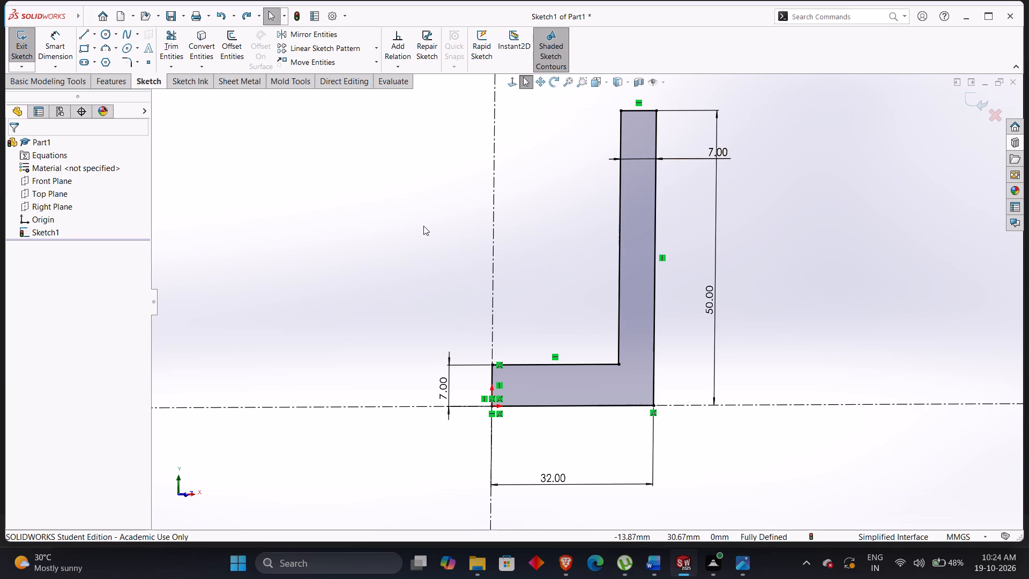
key("ctrl+y")
key("ctrl+y")
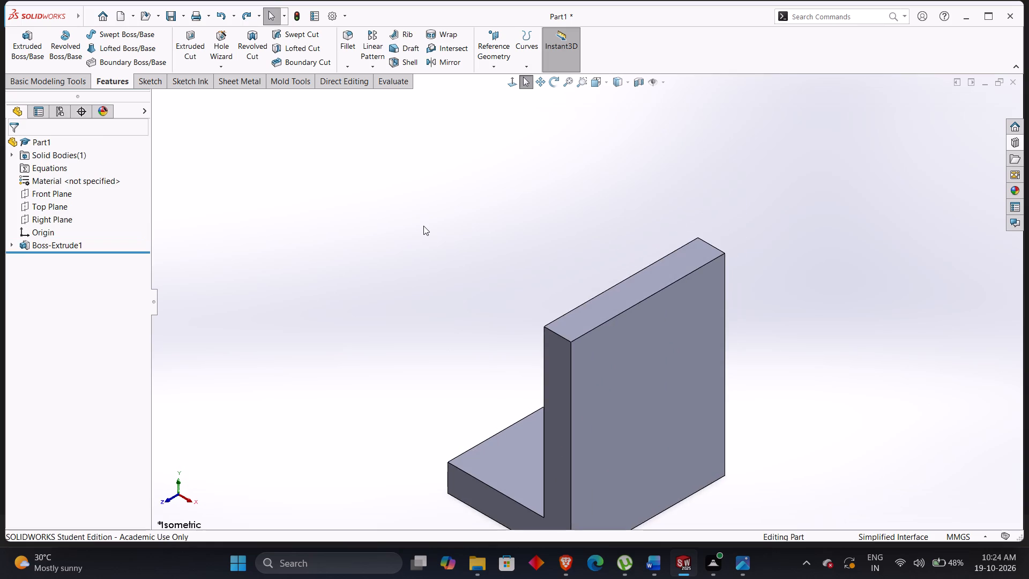
key("ctrl+y")
key("ctrl+y")
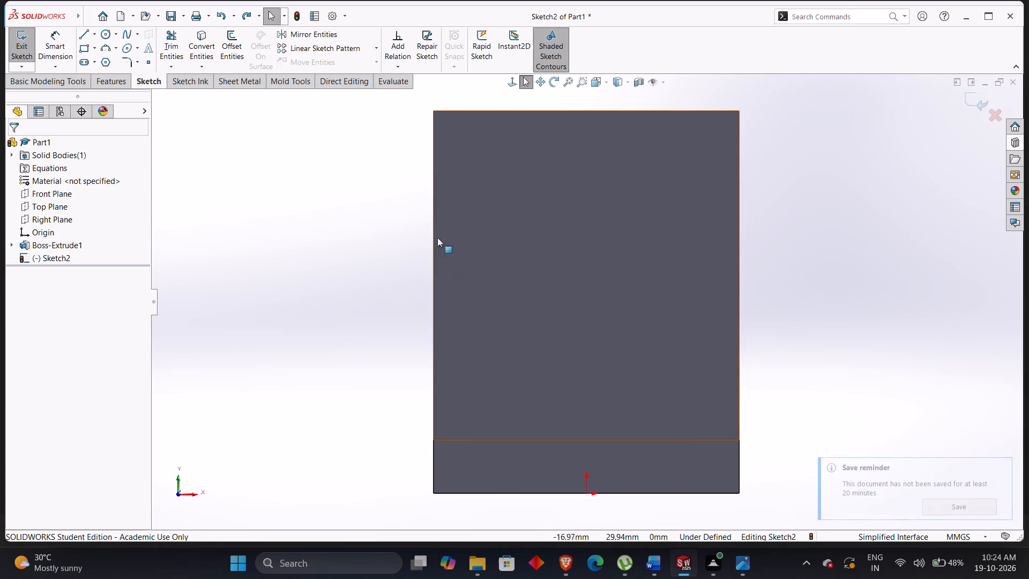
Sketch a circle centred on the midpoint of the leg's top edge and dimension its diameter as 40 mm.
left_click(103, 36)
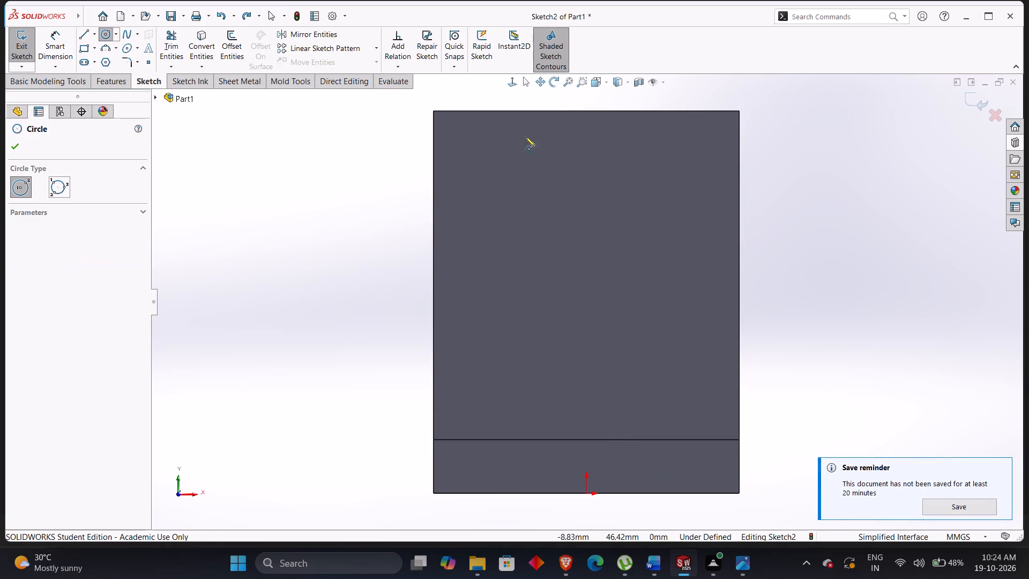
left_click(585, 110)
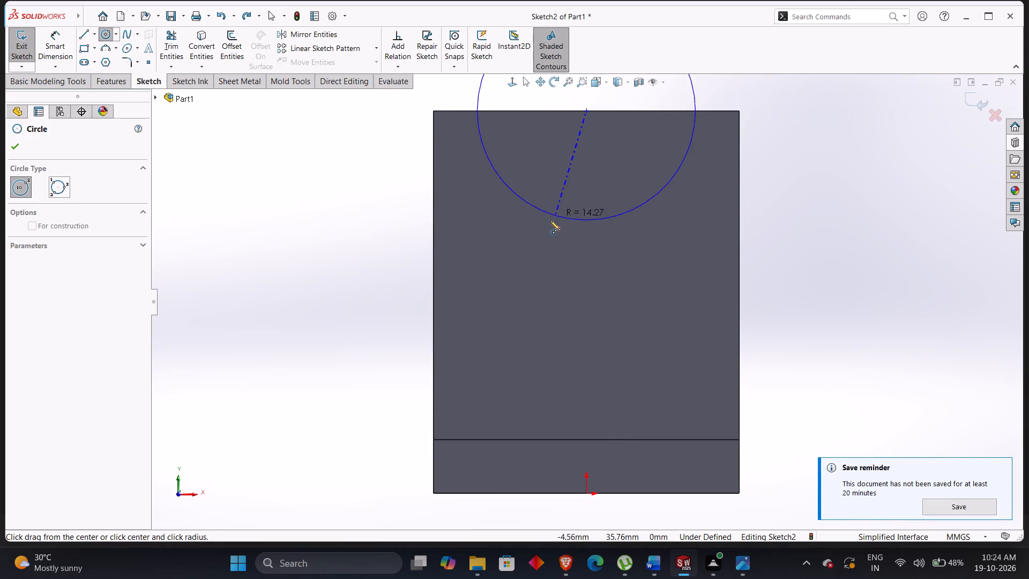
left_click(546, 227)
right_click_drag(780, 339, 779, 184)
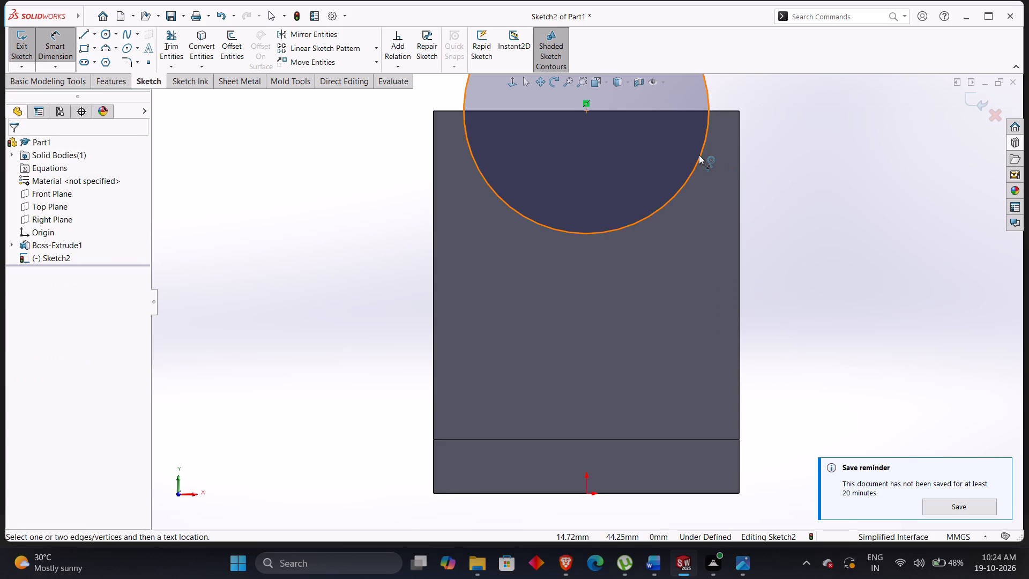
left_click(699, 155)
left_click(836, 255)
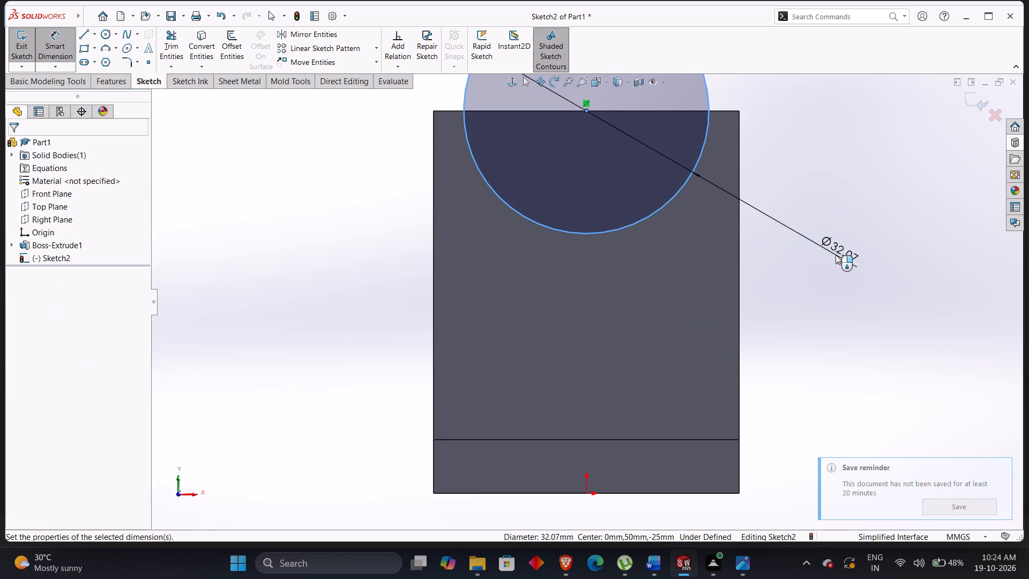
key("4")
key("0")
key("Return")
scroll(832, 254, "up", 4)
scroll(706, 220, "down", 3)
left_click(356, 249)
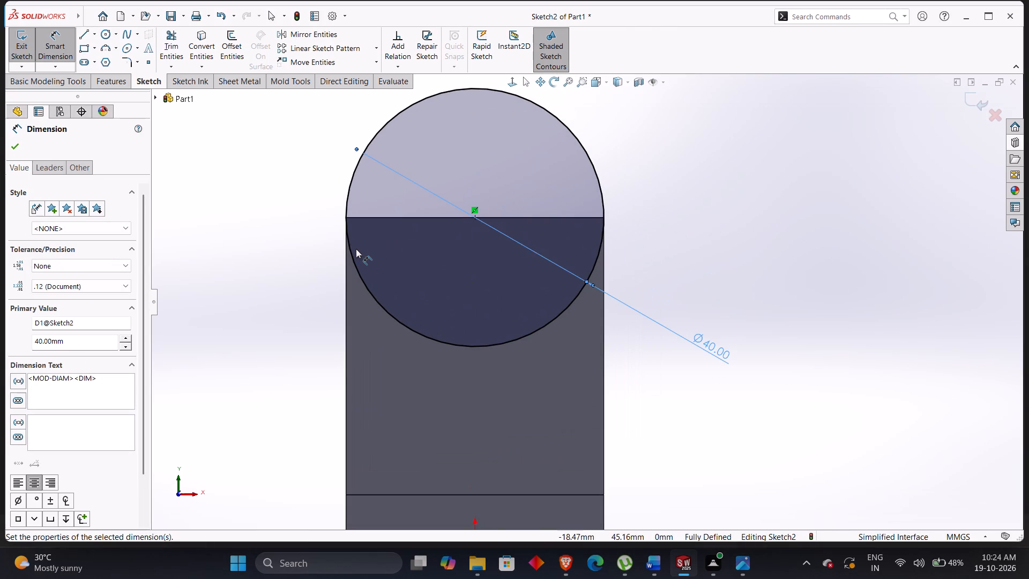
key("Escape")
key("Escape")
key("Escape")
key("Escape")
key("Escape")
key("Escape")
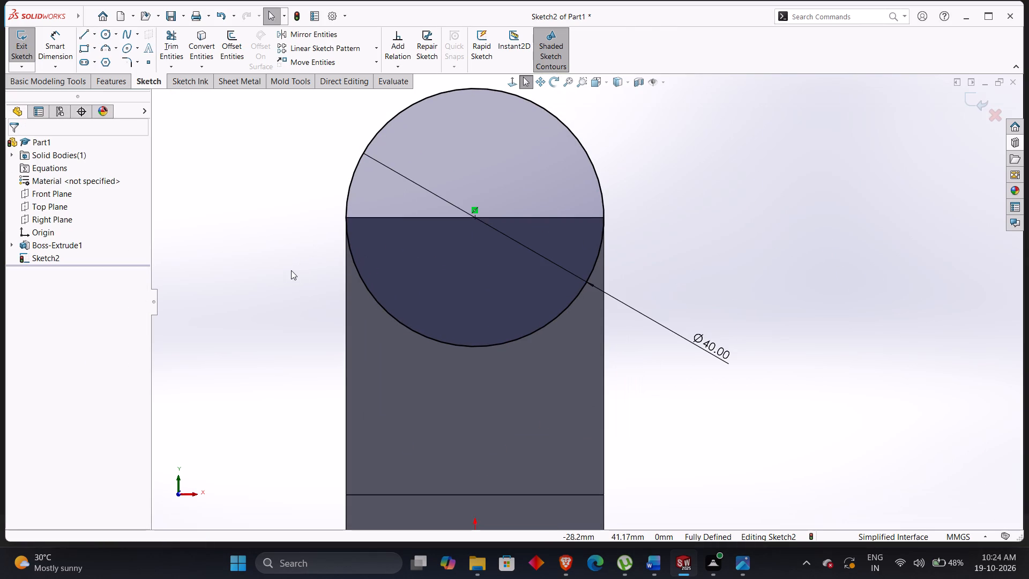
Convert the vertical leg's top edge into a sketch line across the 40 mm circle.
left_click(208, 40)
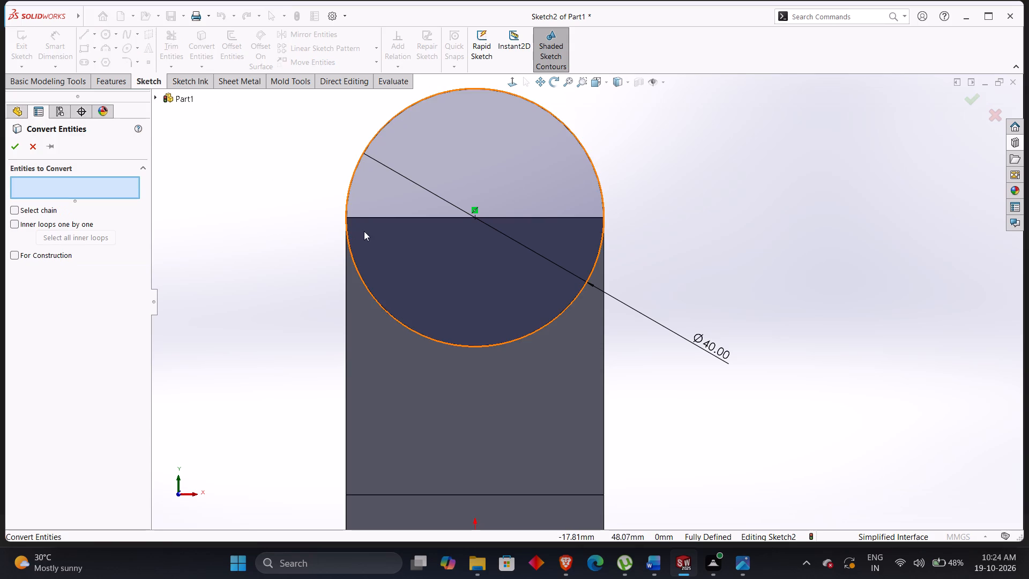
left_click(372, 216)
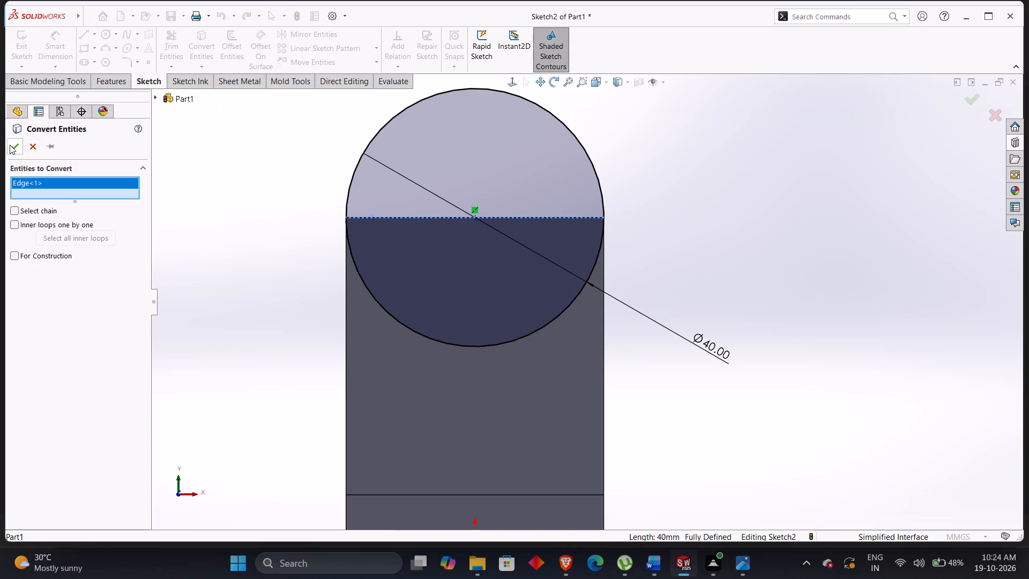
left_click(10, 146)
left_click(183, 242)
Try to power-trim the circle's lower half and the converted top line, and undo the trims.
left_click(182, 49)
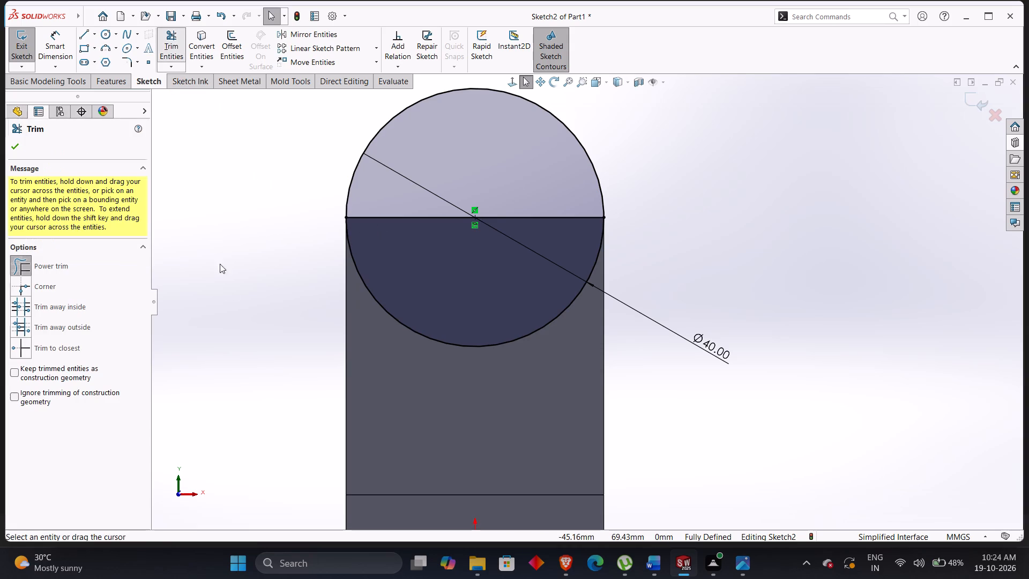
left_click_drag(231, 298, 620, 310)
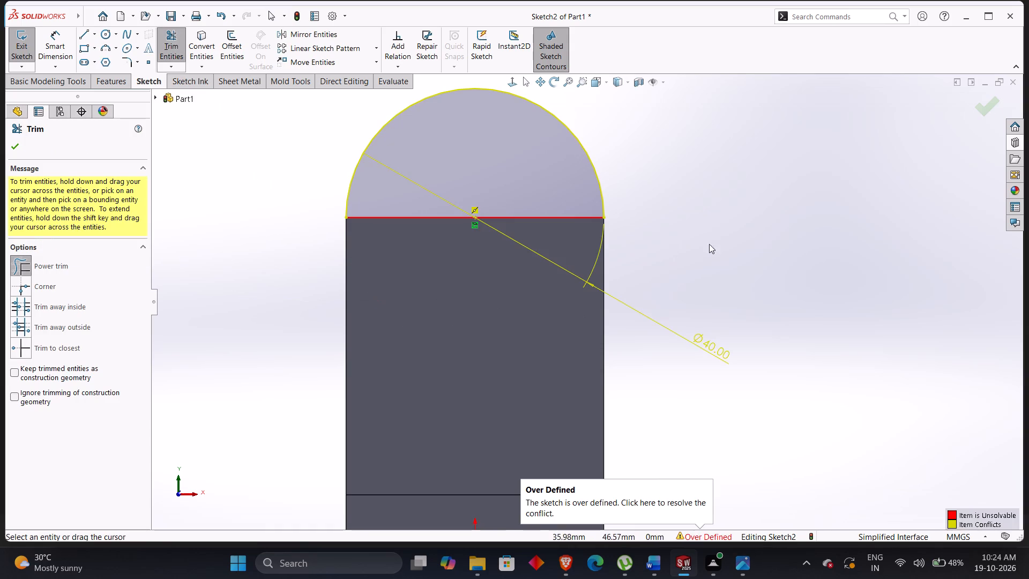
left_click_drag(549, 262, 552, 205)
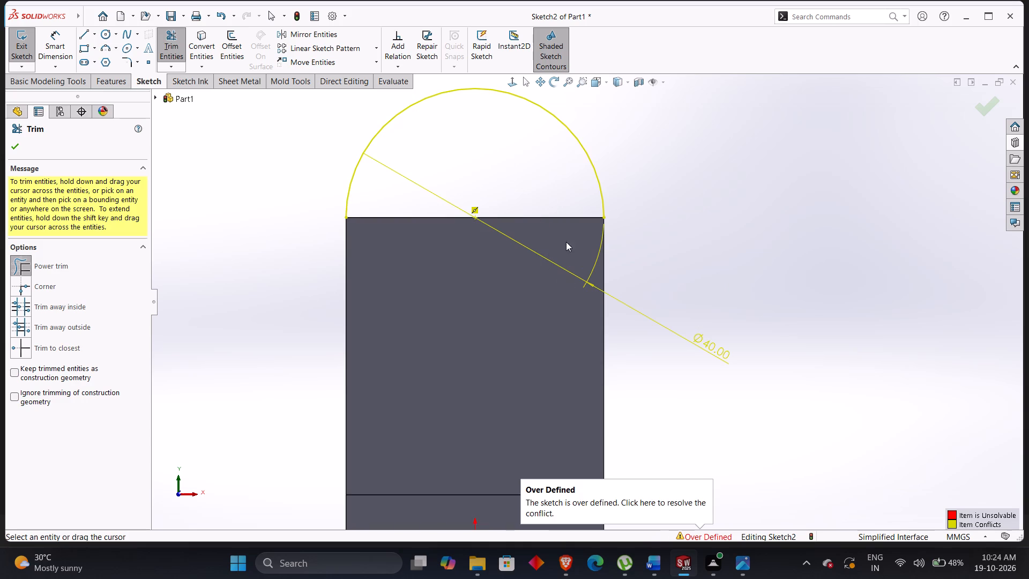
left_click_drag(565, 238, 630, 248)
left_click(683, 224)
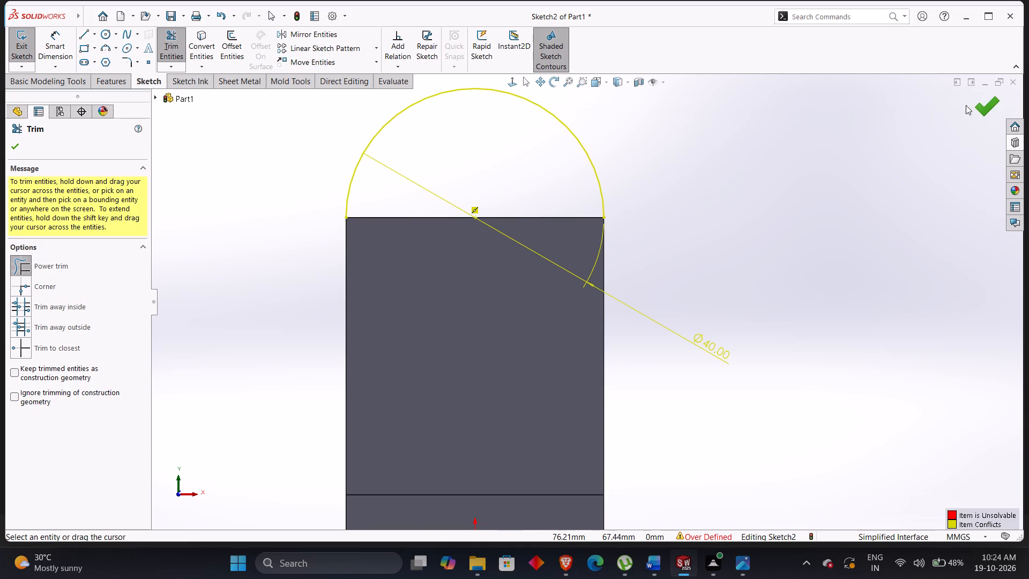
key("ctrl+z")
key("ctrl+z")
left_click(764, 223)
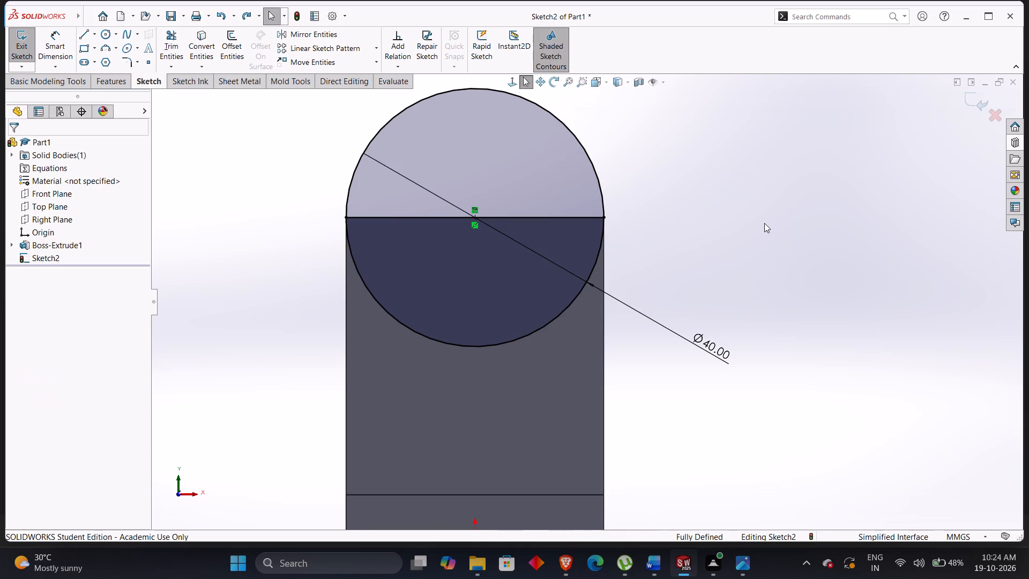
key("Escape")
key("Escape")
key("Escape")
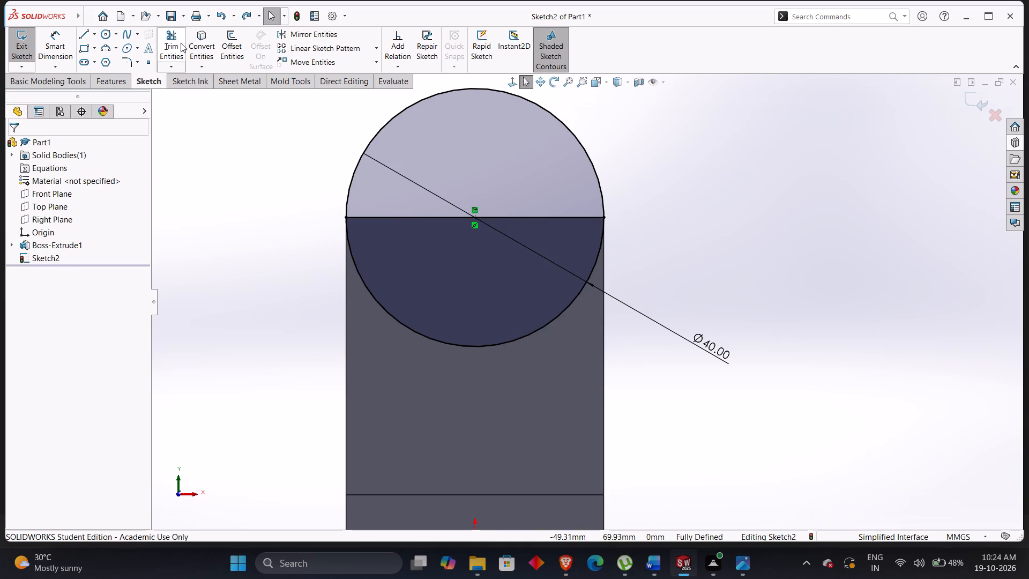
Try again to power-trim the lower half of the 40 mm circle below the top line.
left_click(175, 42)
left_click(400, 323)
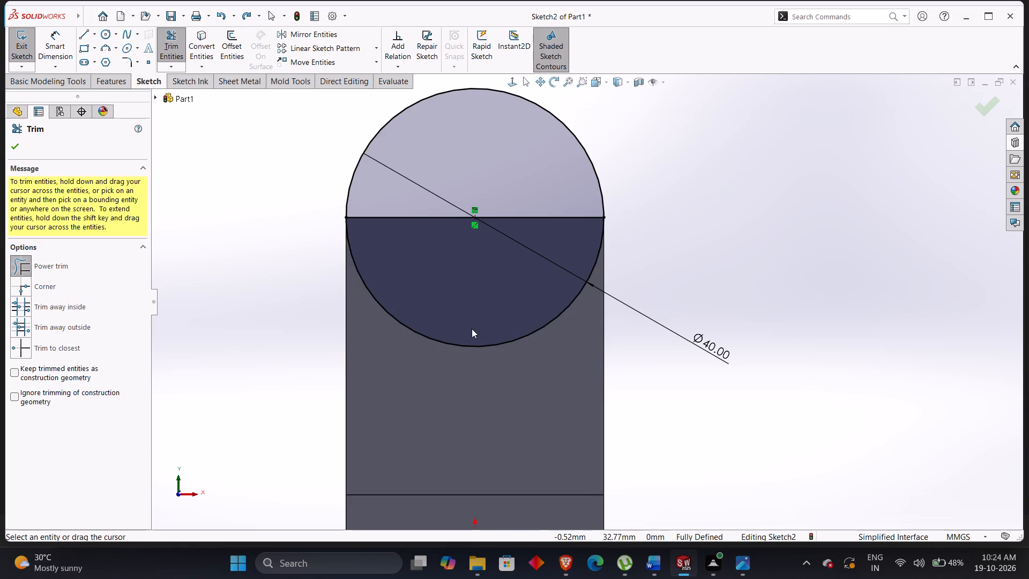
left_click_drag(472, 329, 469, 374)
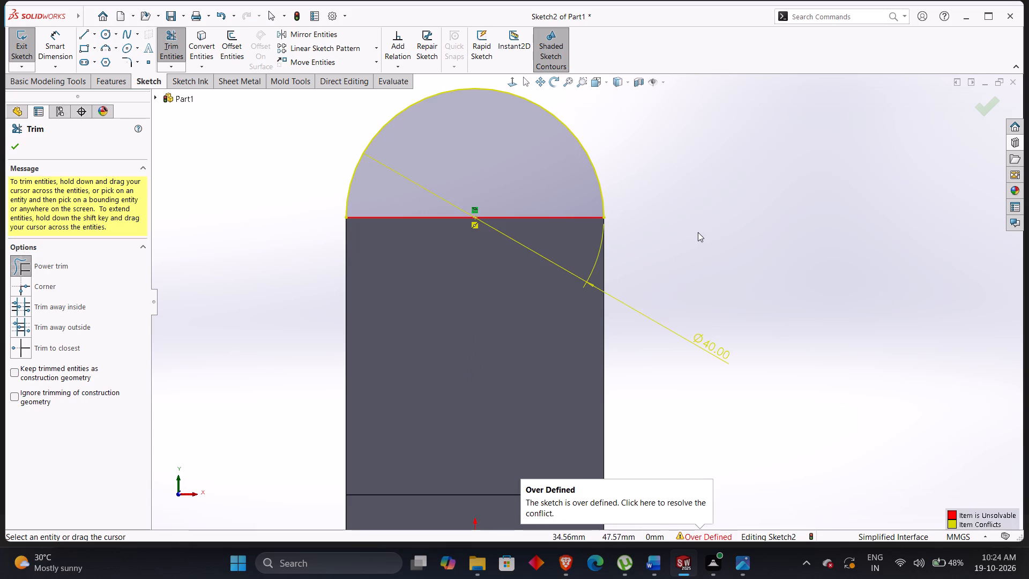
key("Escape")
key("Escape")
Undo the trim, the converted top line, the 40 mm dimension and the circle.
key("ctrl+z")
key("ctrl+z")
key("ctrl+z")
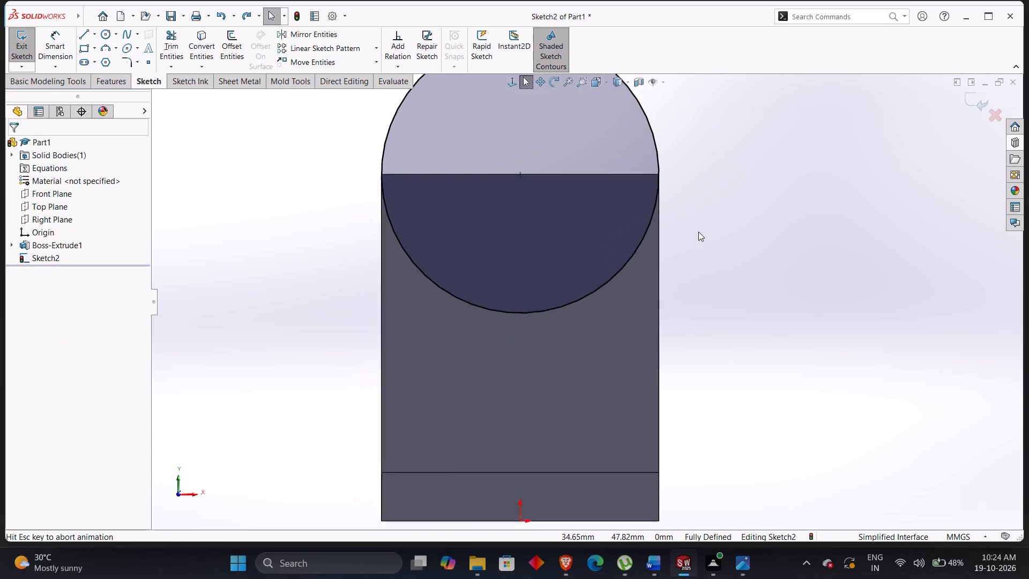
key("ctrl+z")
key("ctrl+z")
Convert the vertical leg face's top edge and both side edges into sketch lines.
scroll(507, 216, "up", 2)
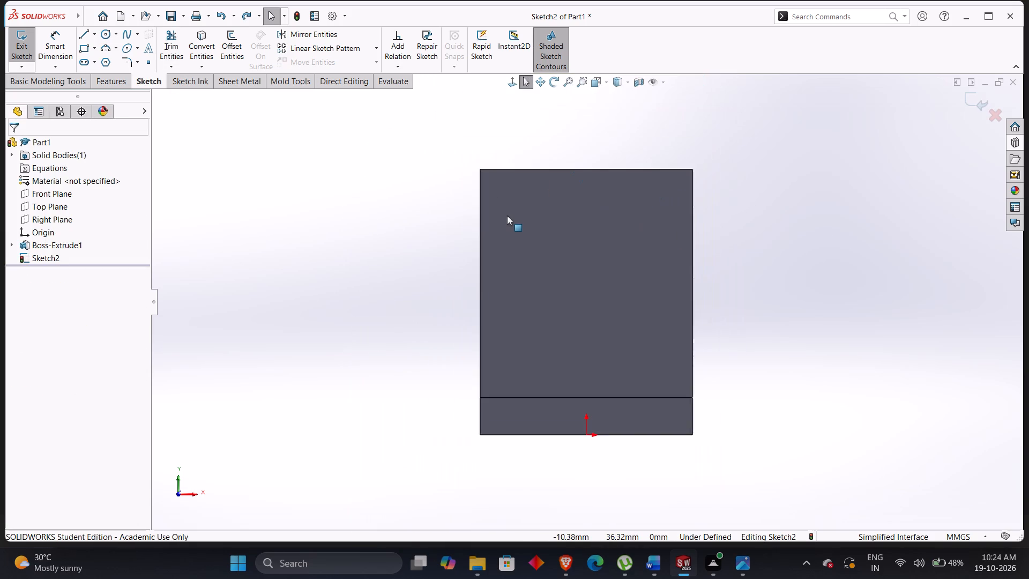
scroll(507, 216, "down", 3)
left_click(199, 37)
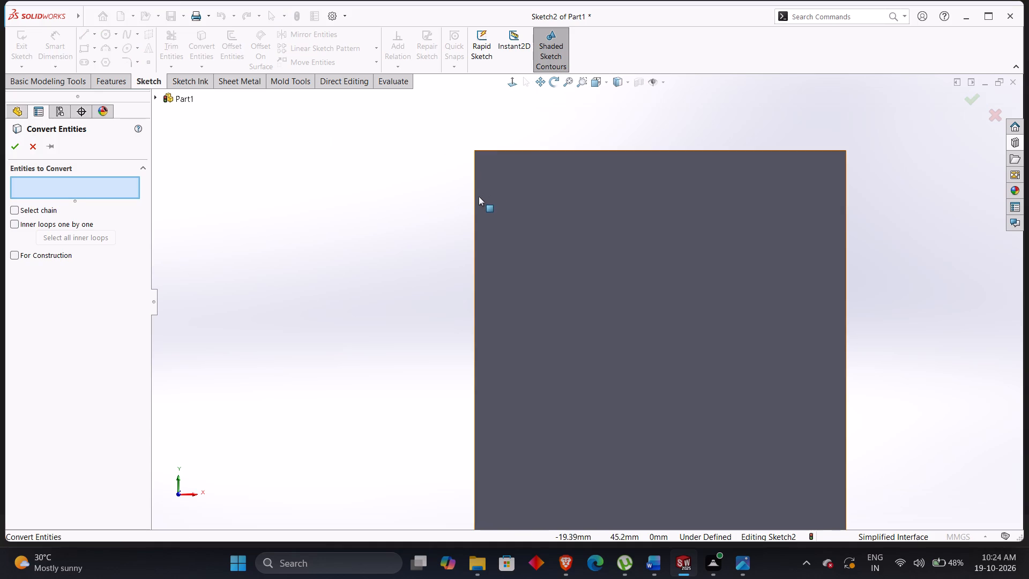
left_click(476, 204)
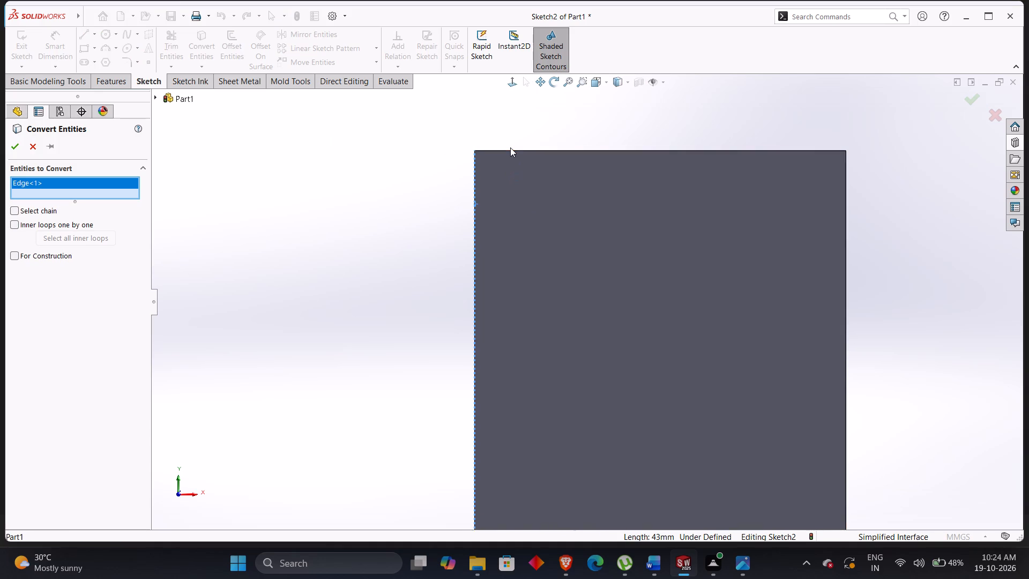
left_click(511, 151)
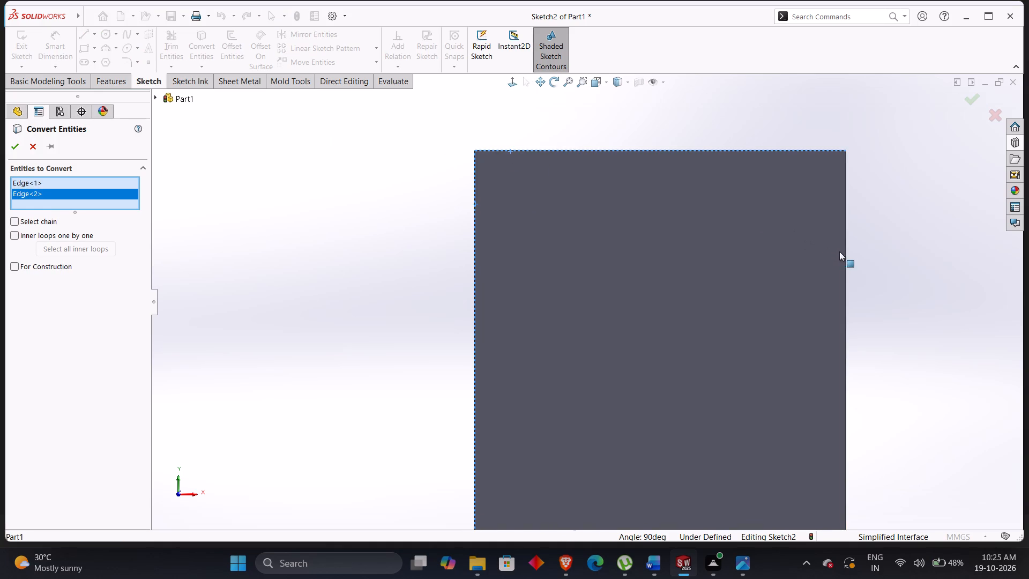
left_click(846, 253)
key("Return")
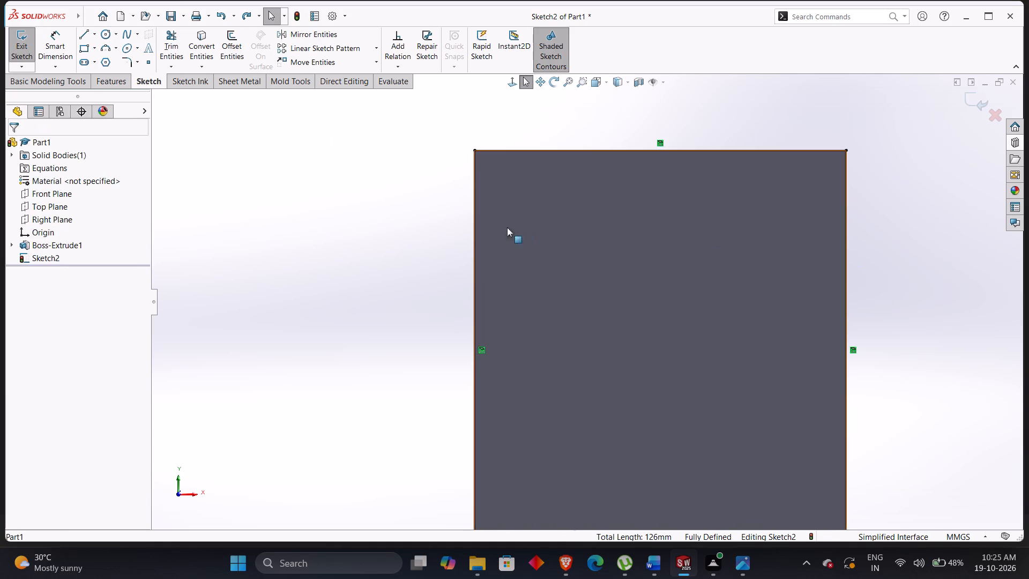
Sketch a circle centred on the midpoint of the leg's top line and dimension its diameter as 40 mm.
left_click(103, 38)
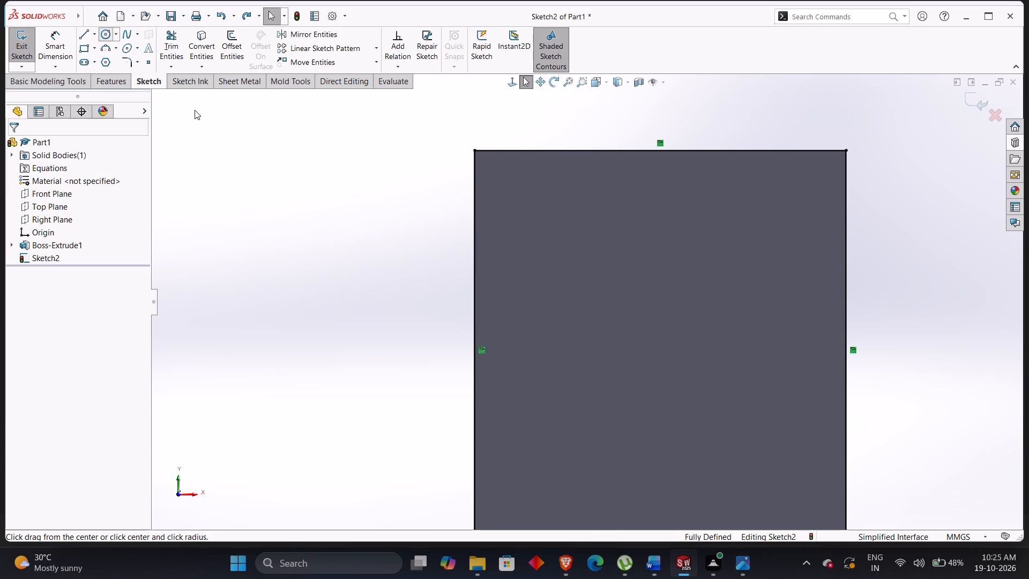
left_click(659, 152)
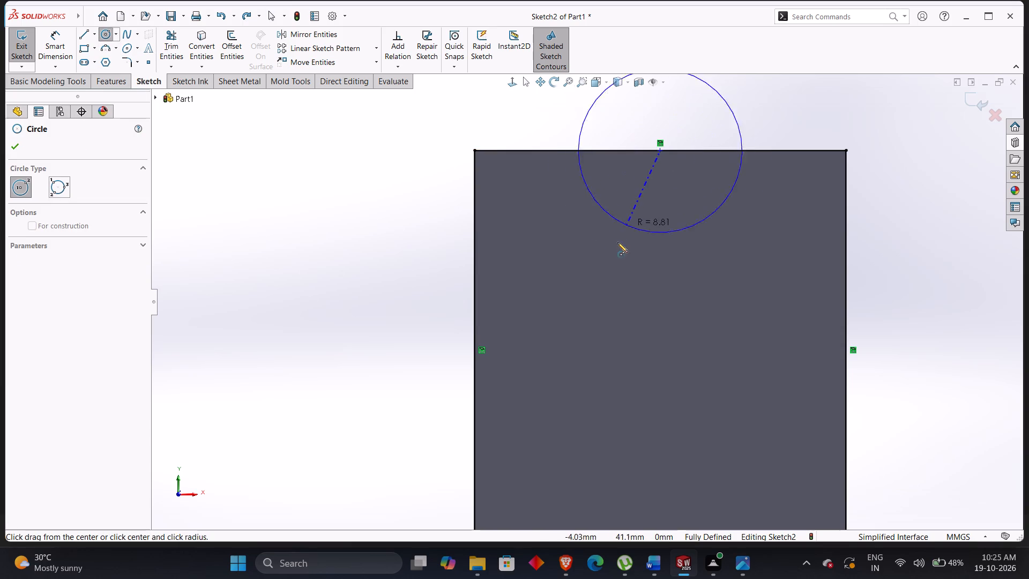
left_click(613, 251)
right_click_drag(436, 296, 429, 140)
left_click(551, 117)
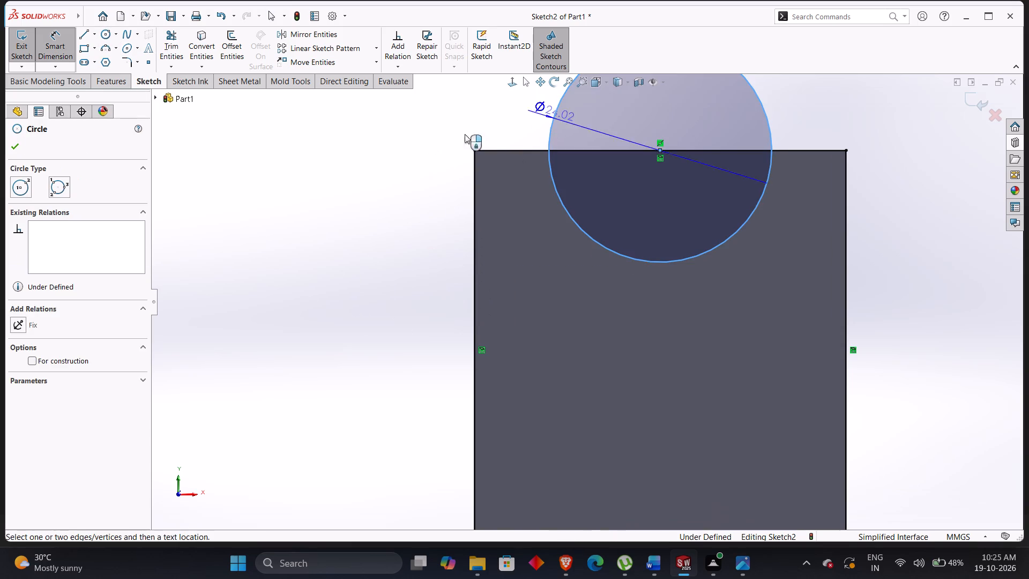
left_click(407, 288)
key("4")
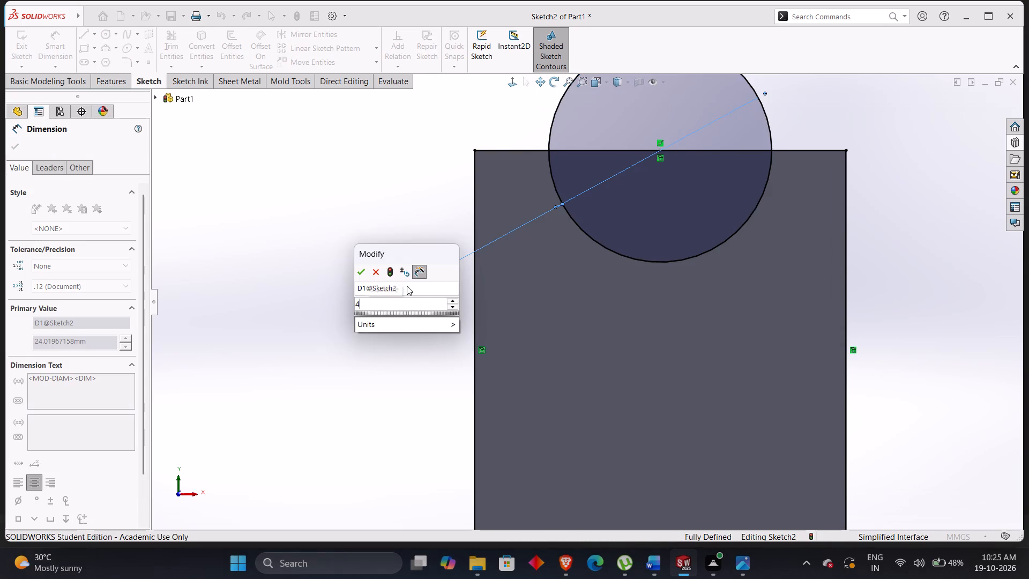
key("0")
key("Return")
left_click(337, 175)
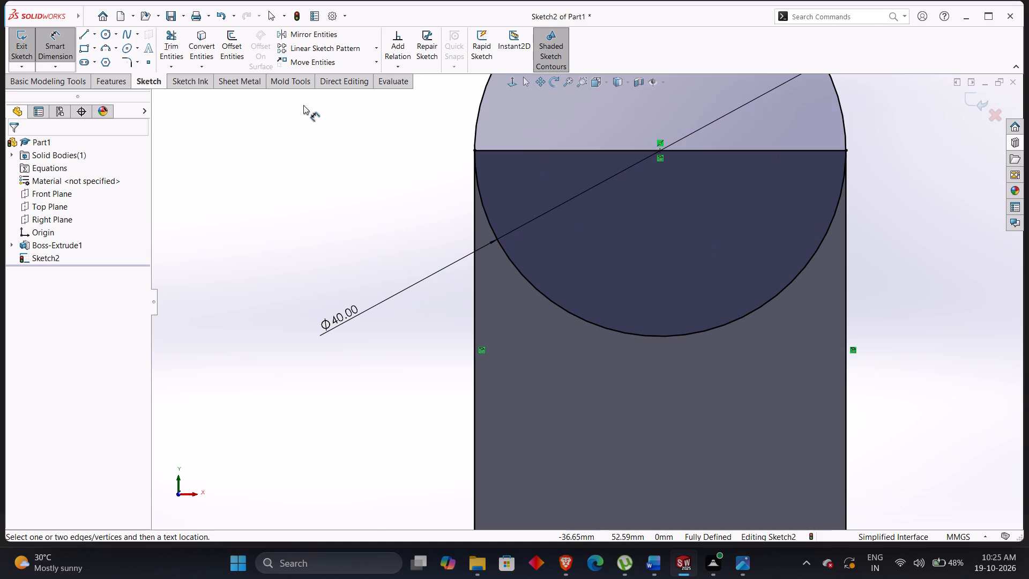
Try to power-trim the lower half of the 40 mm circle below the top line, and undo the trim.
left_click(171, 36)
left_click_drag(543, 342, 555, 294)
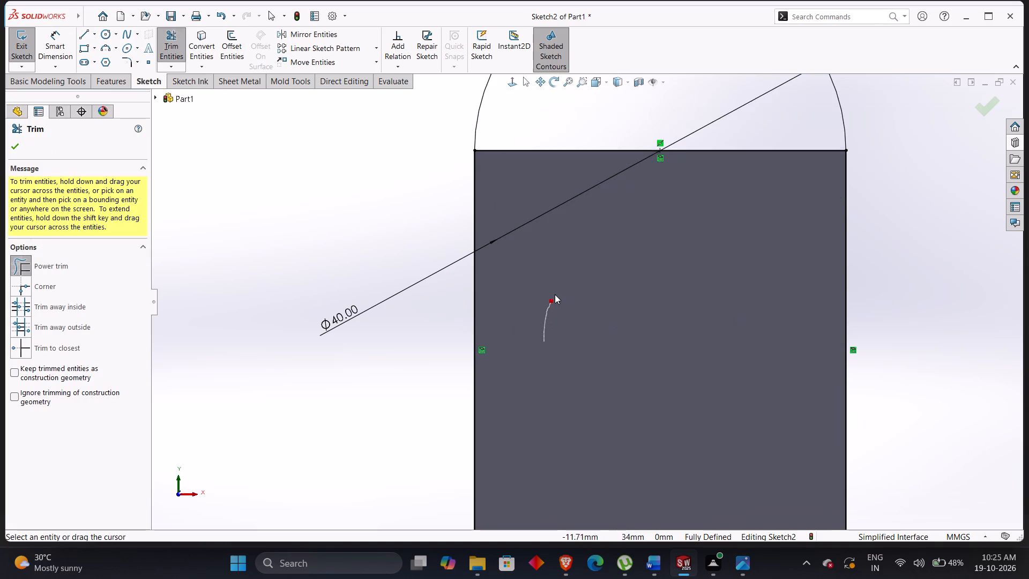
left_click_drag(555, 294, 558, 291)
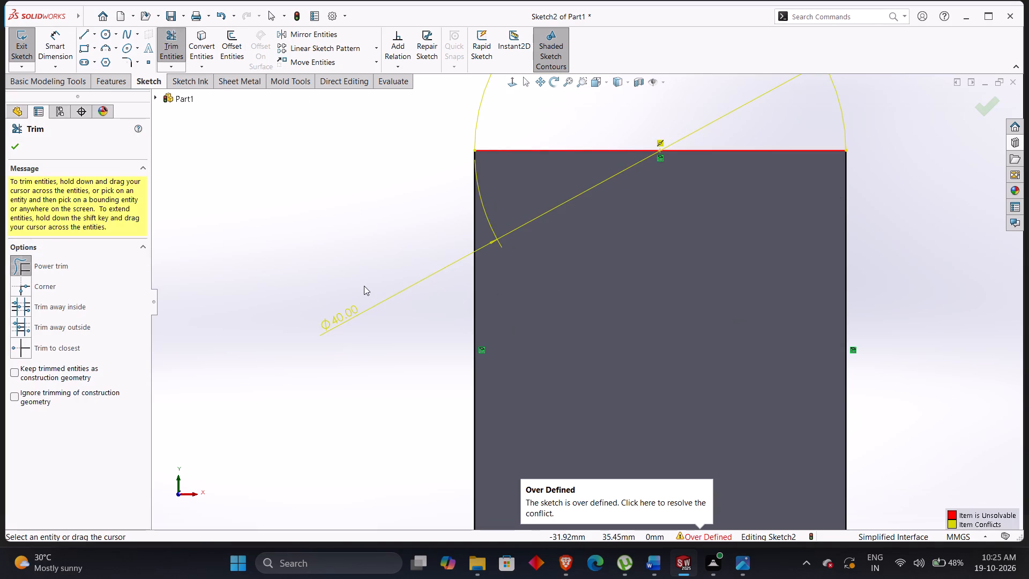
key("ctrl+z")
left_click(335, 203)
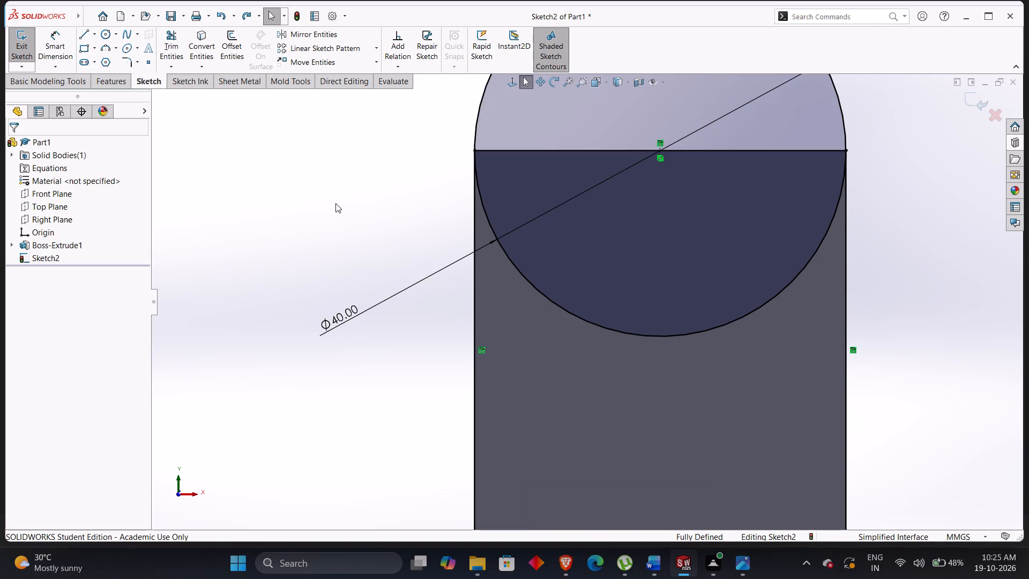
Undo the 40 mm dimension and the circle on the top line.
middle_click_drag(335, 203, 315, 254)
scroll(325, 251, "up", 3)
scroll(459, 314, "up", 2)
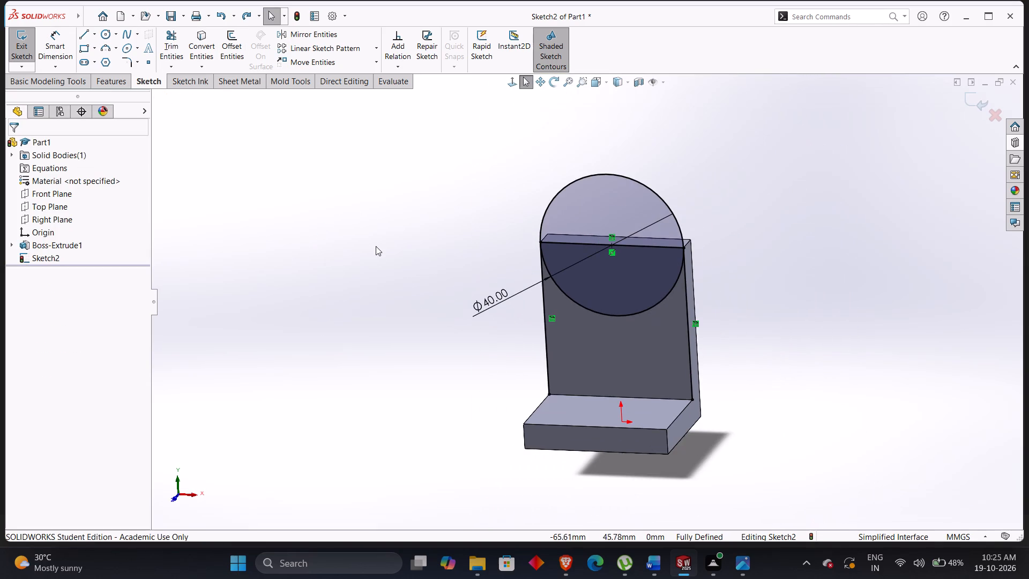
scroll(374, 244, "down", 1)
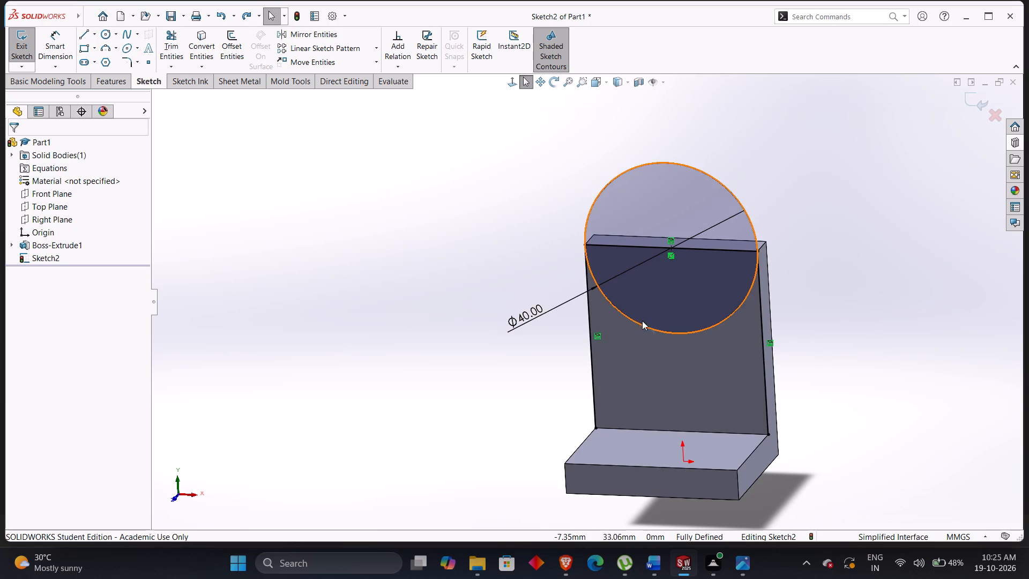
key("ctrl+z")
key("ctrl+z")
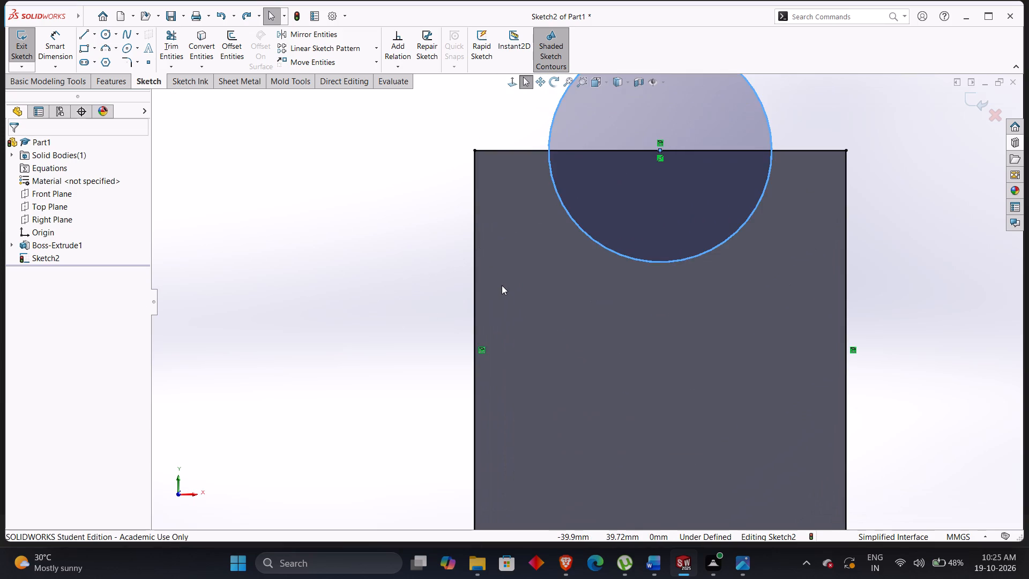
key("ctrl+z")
Sketch a three-point arc joining the top line's endpoints and bulging above the leg, with a radius of about 28 mm.
left_click(100, 43)
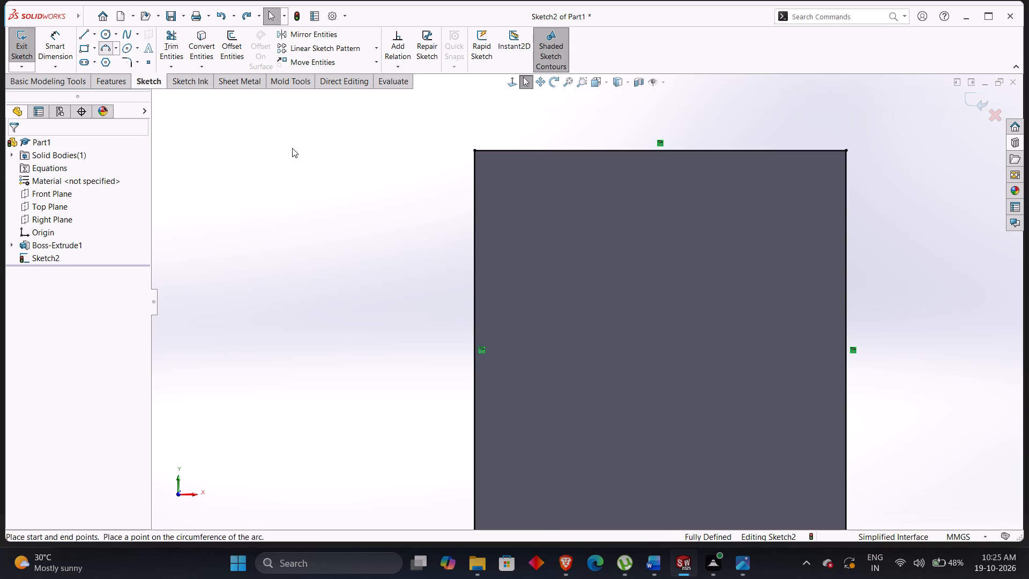
left_click(473, 150)
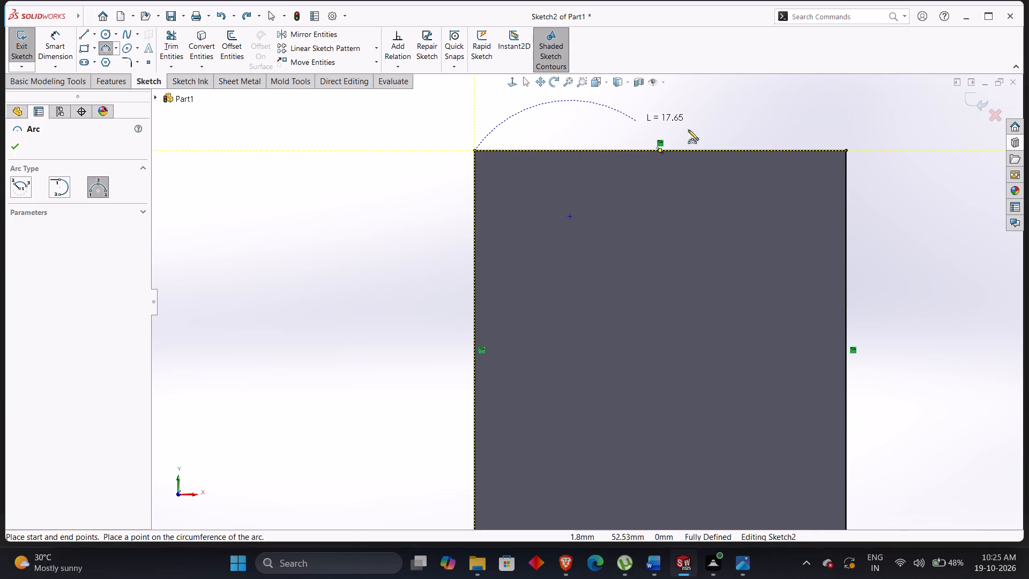
left_click(848, 152)
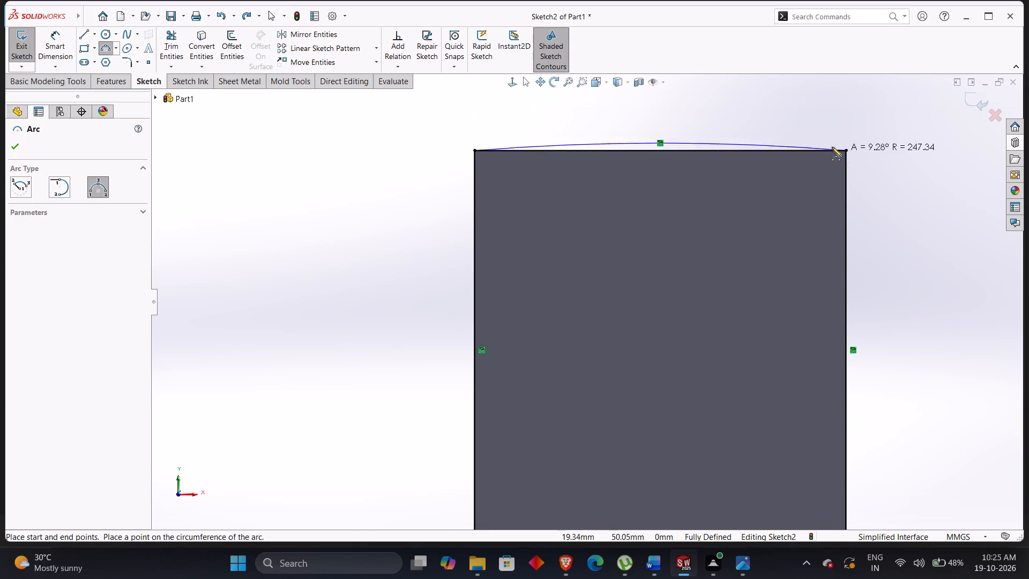
scroll(793, 107, "up", 2)
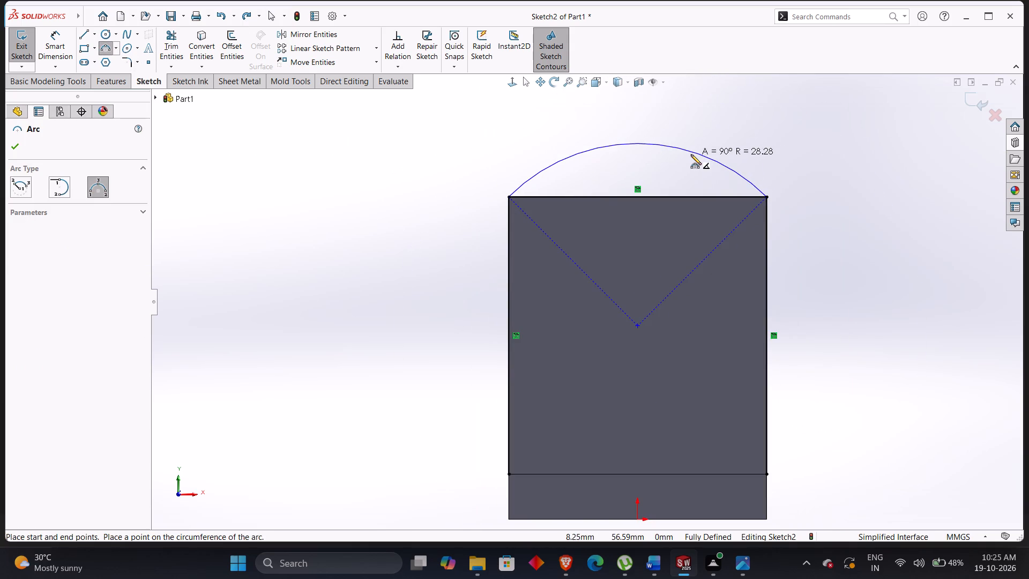
left_click(691, 154)
Dimension the arc above the leg with a radius of 20 mm.
right_click_drag(470, 337, 468, 170)
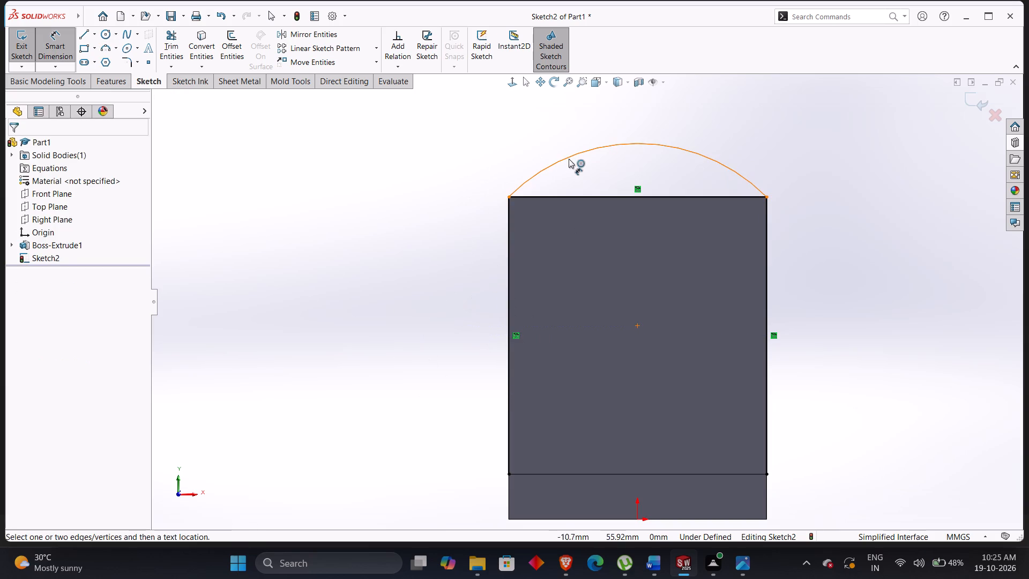
left_click(569, 159)
left_click(493, 129)
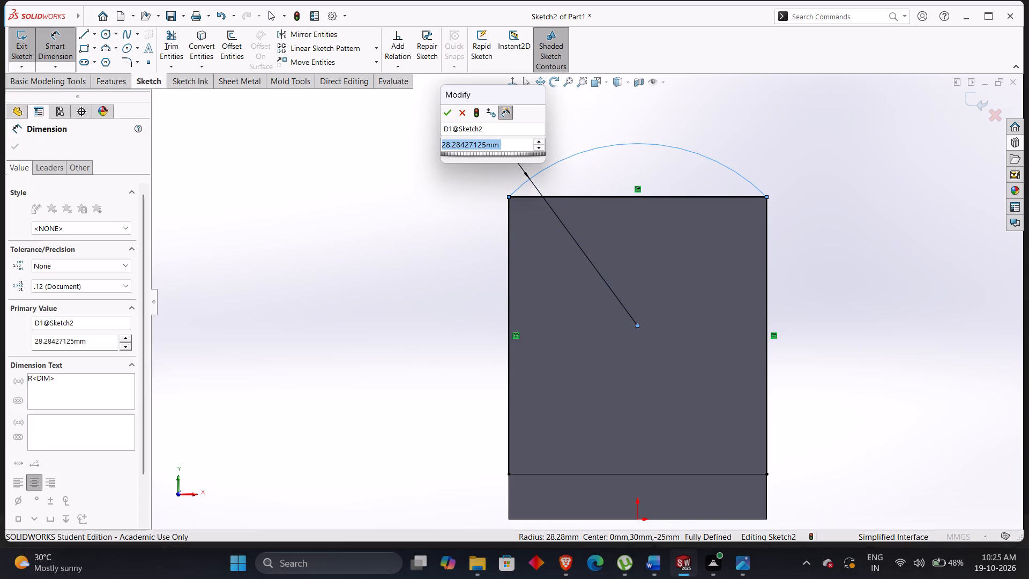
type("20")
key("Return")
left_click(426, 182)
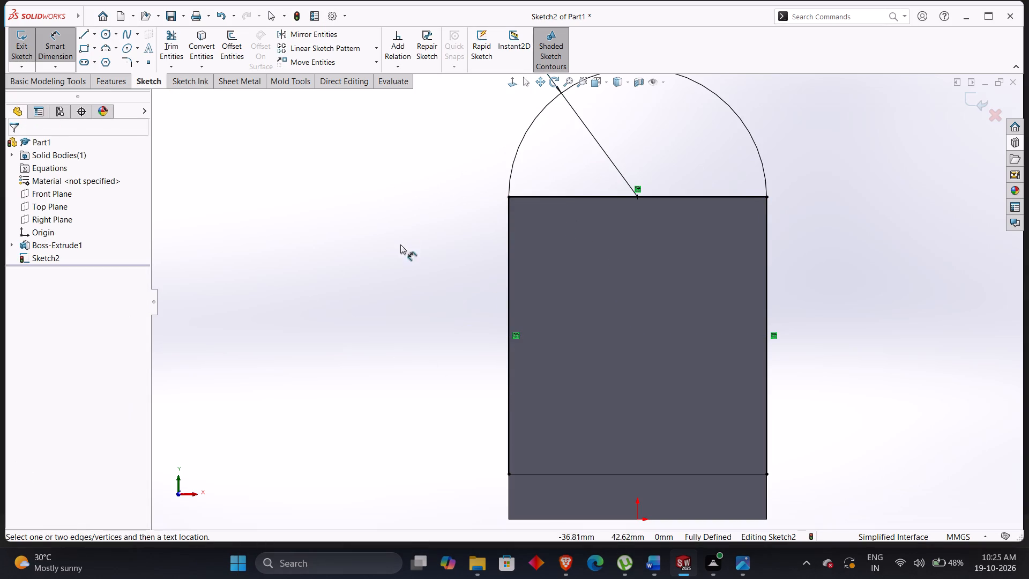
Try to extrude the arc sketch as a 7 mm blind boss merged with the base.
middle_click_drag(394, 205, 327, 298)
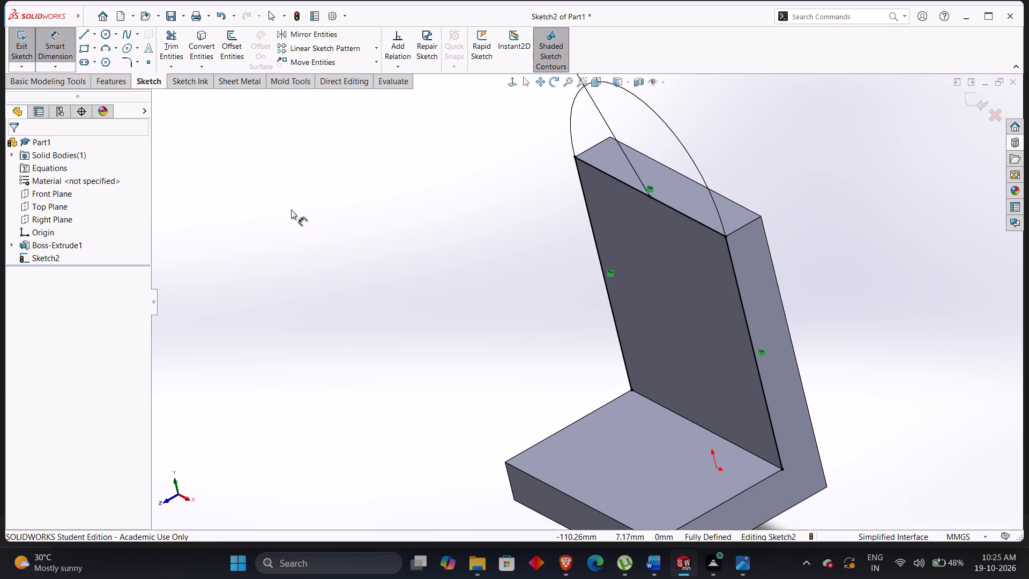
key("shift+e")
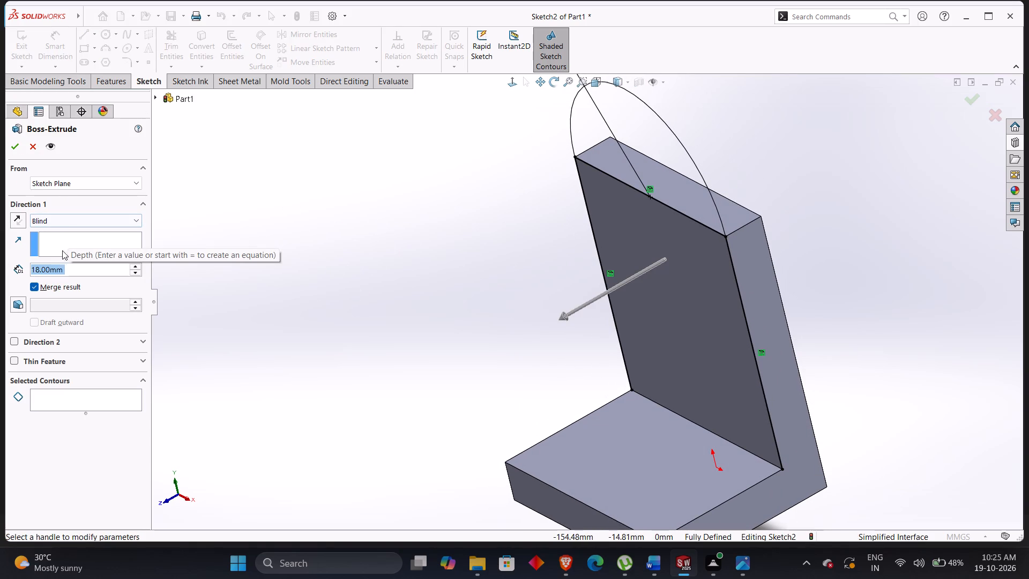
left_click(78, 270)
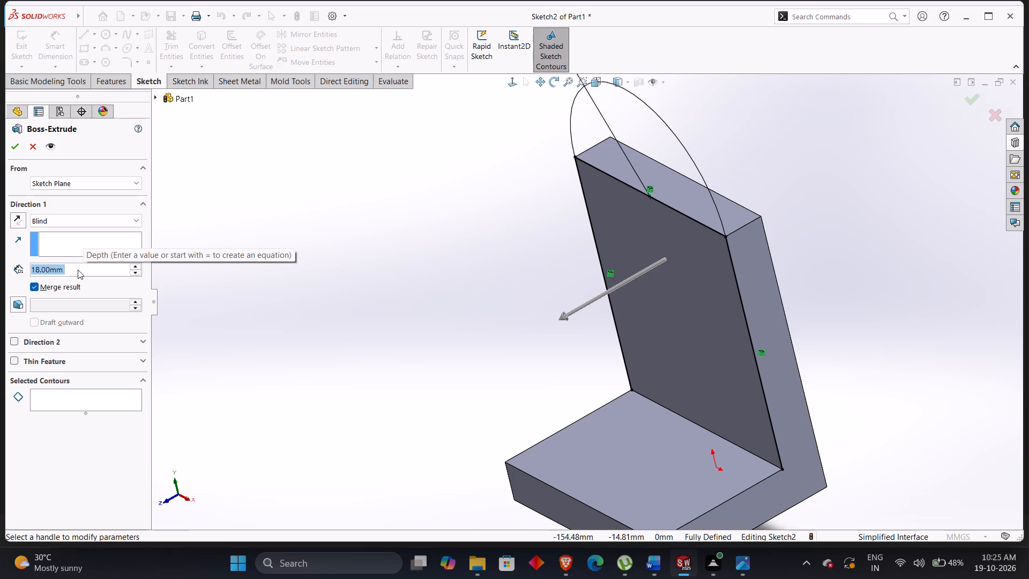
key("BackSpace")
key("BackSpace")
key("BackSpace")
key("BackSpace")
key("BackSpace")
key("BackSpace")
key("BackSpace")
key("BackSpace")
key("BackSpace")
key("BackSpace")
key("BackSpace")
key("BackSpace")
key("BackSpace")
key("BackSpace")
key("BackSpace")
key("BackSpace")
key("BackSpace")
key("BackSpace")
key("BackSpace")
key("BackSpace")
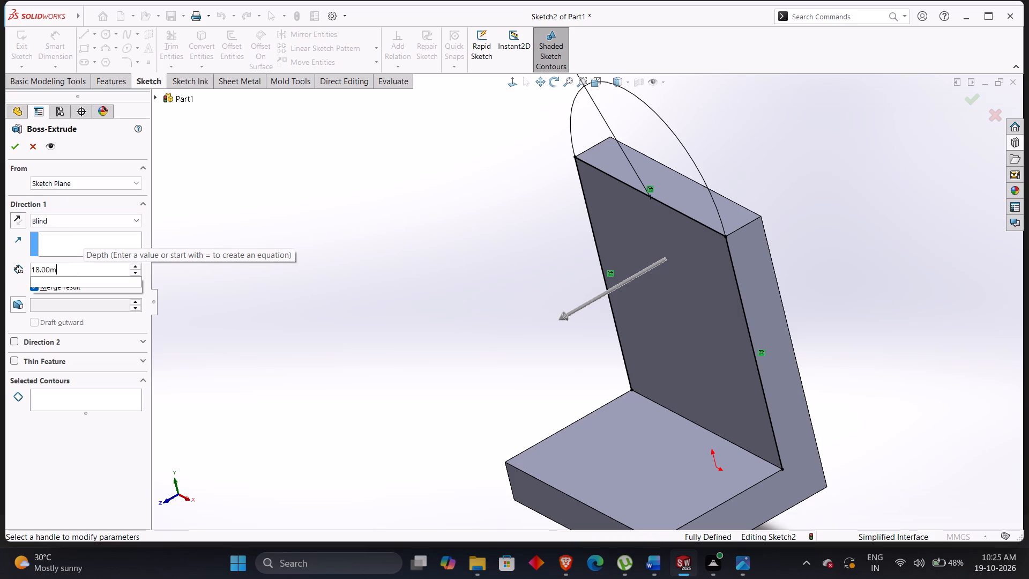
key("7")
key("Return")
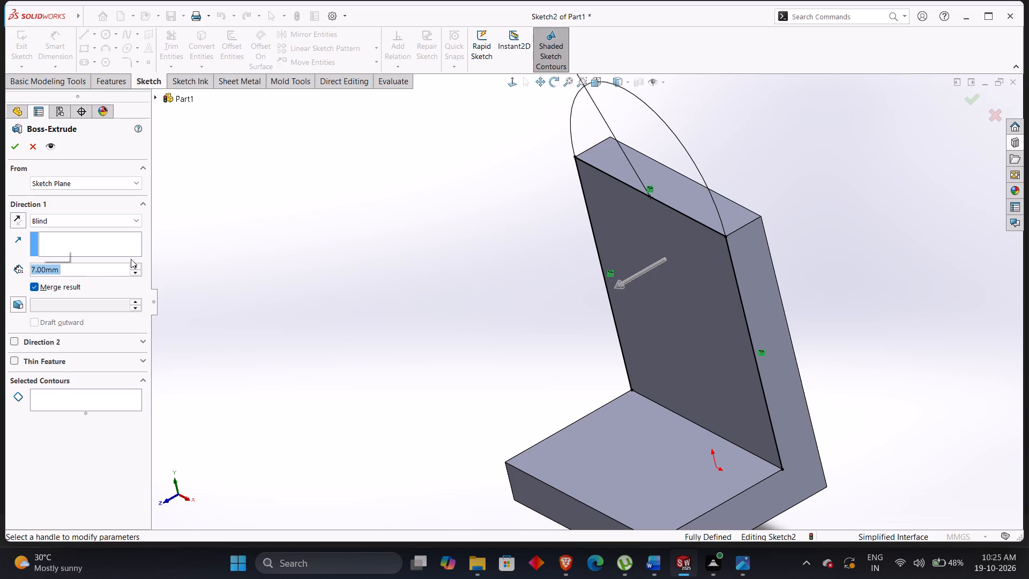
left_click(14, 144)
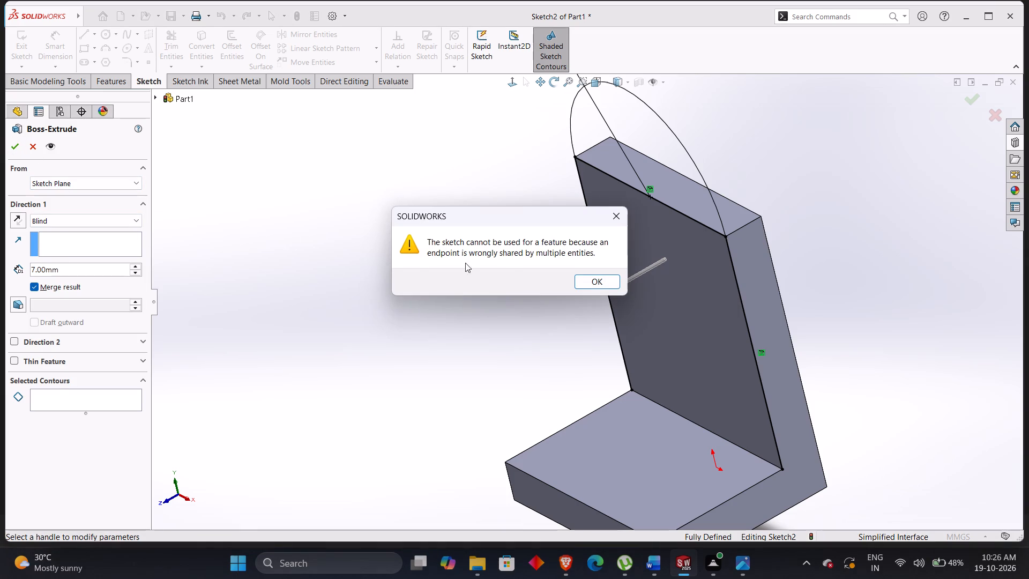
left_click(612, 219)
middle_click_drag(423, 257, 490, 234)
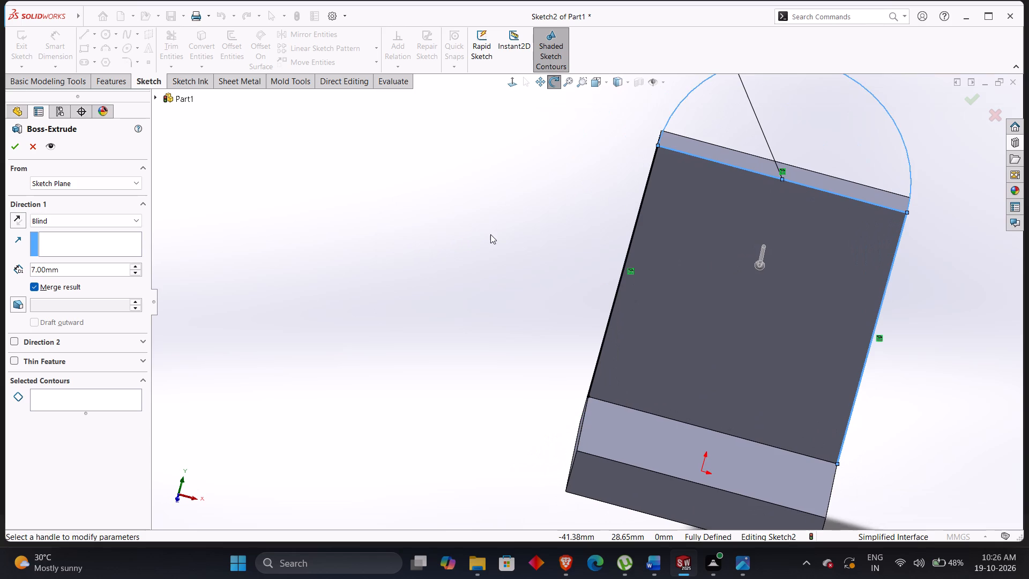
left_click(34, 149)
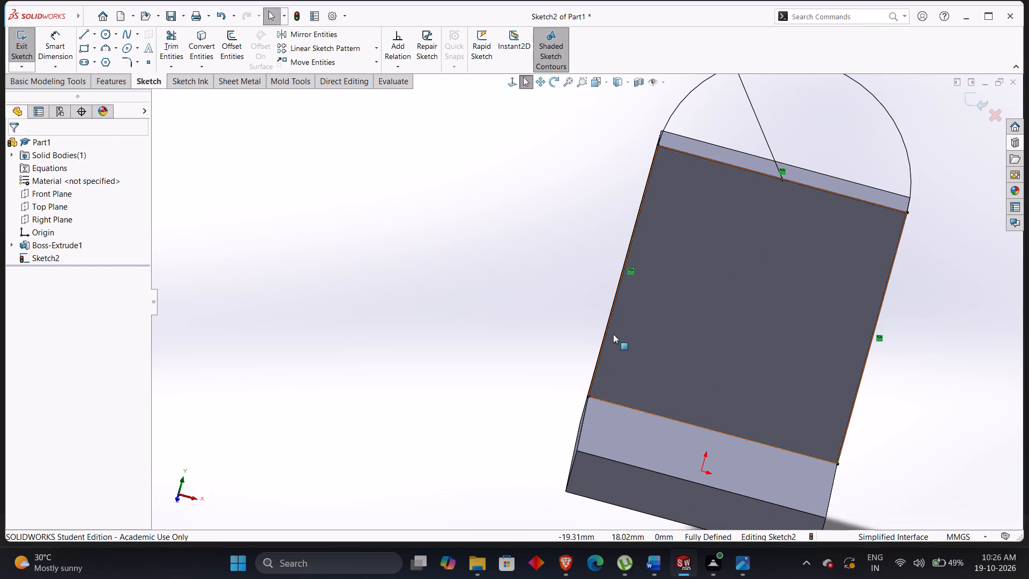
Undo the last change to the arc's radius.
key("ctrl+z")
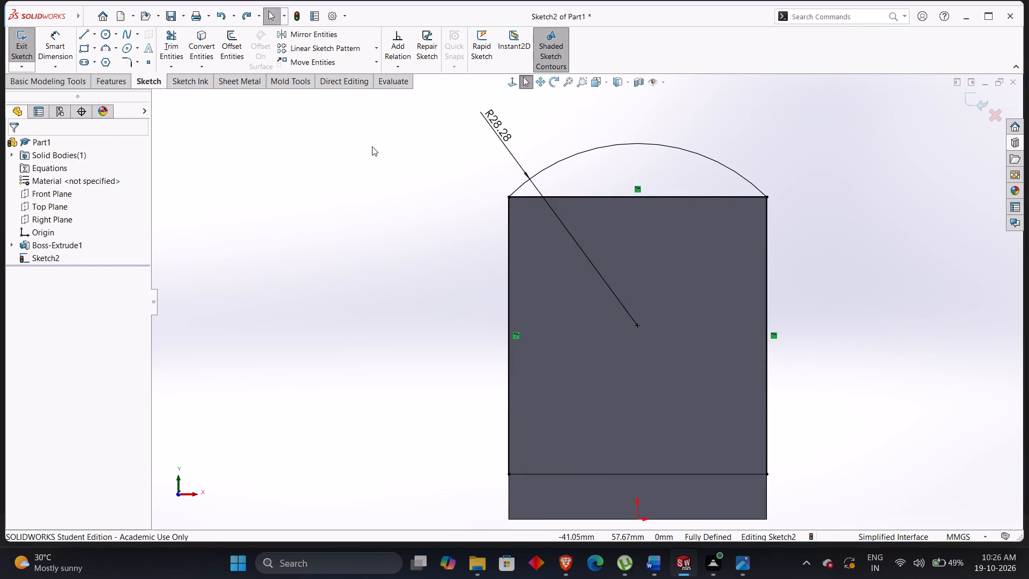
Power-trim away the converted top and side lines of the leg face, leaving only the arc.
left_click(167, 43)
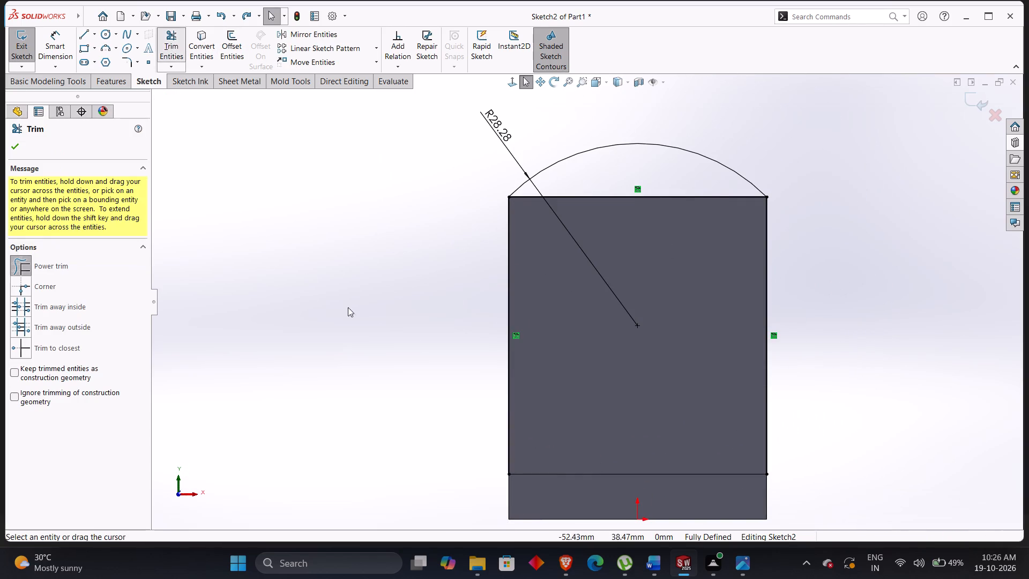
left_click_drag(417, 340, 698, 192)
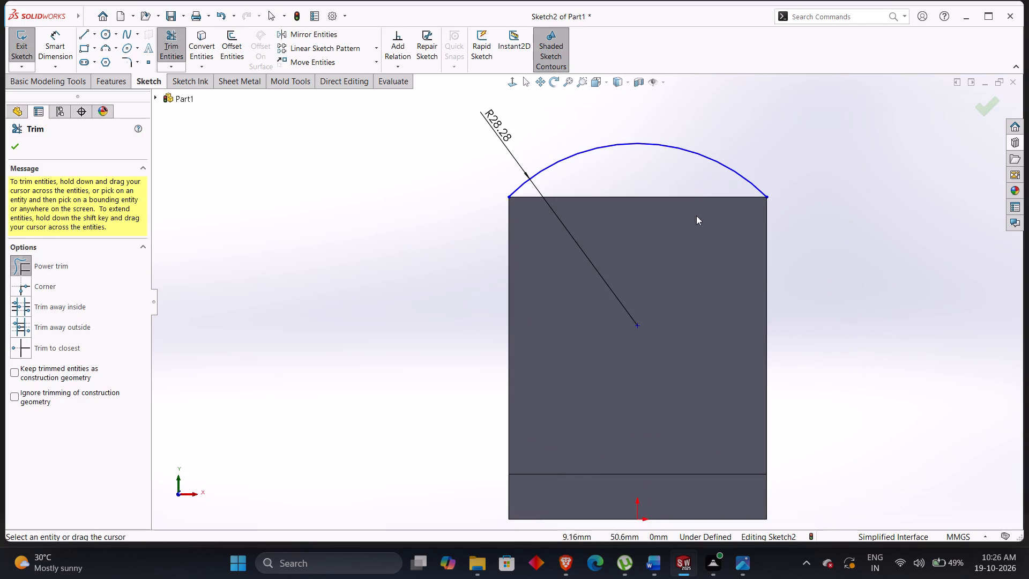
double_click(499, 131)
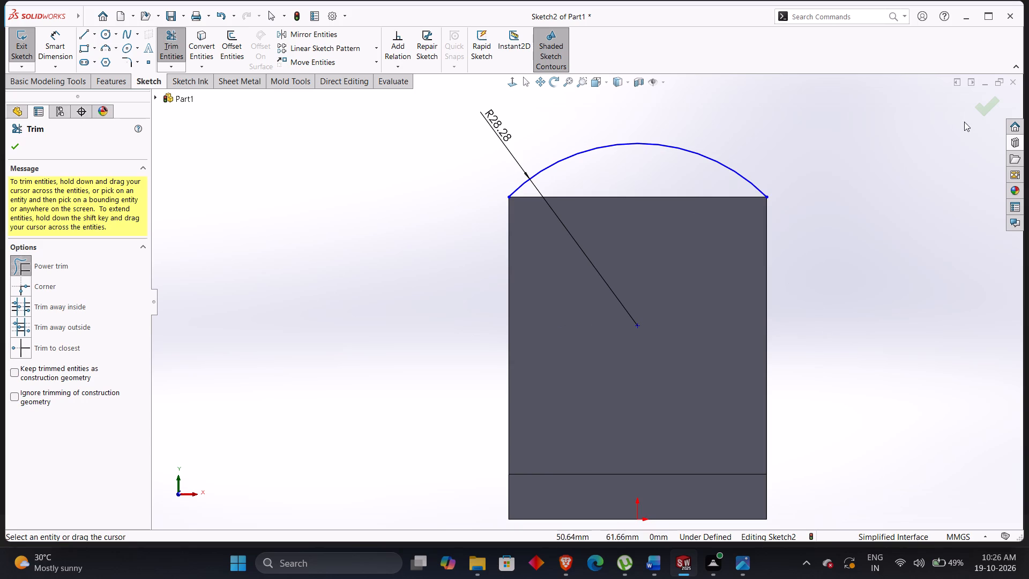
left_click(989, 101)
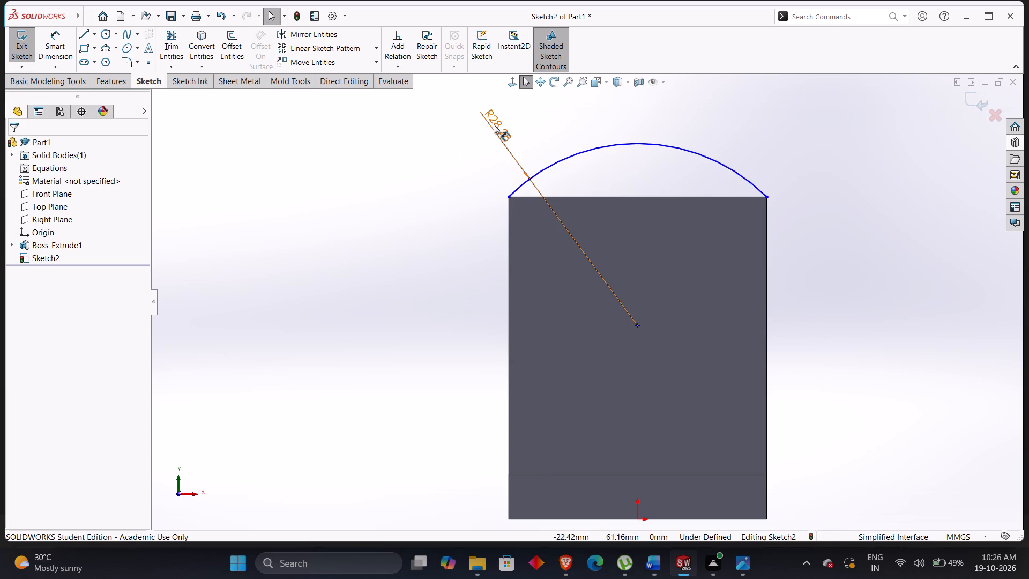
Set the arc's radius to 20 mm.
double_click(494, 124)
type("20")
key("Return")
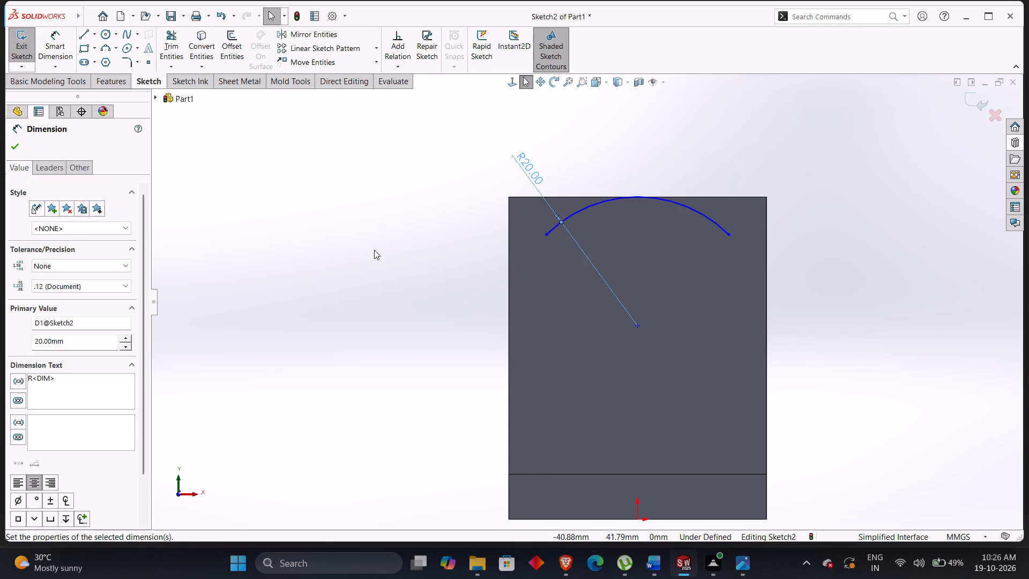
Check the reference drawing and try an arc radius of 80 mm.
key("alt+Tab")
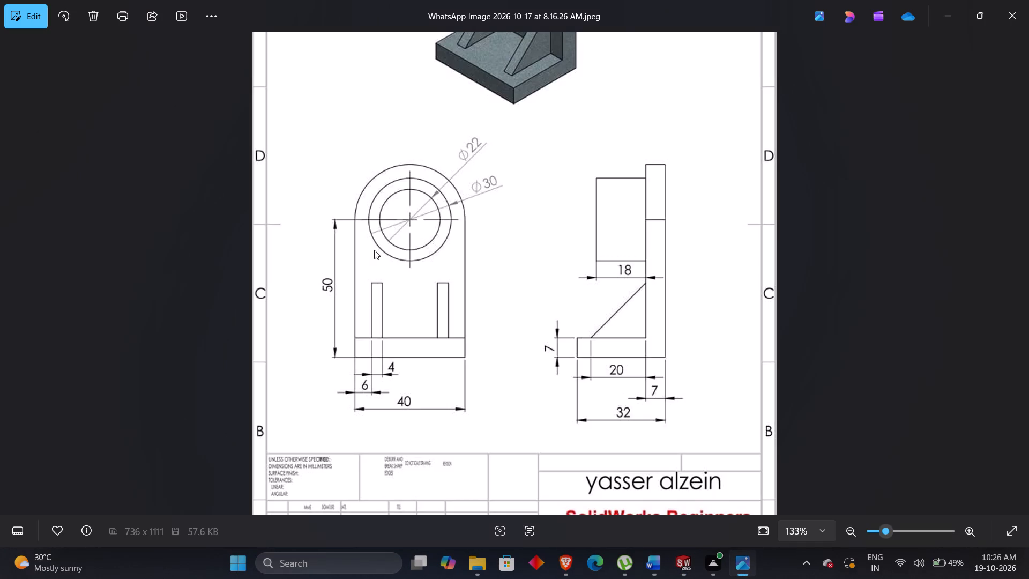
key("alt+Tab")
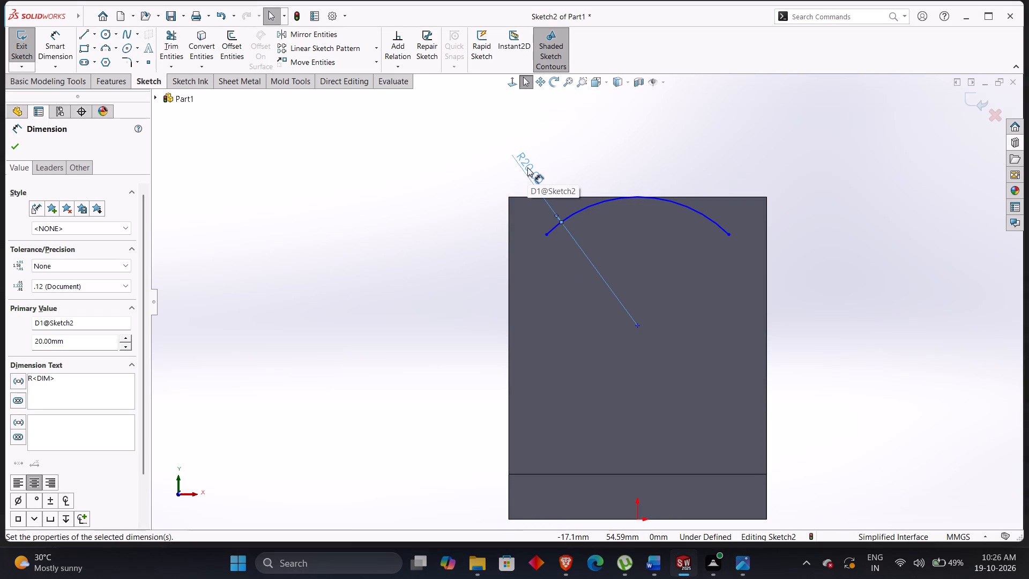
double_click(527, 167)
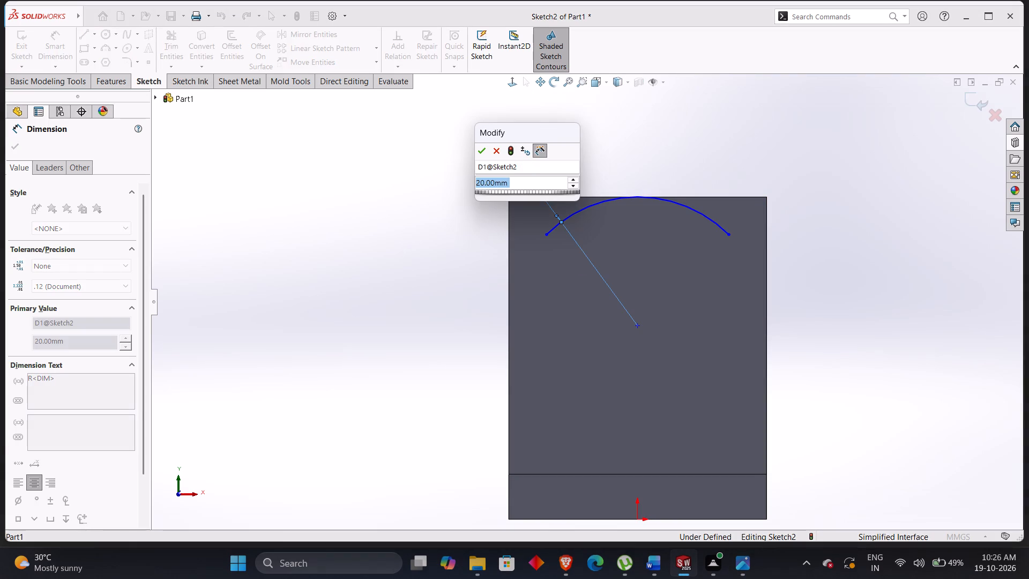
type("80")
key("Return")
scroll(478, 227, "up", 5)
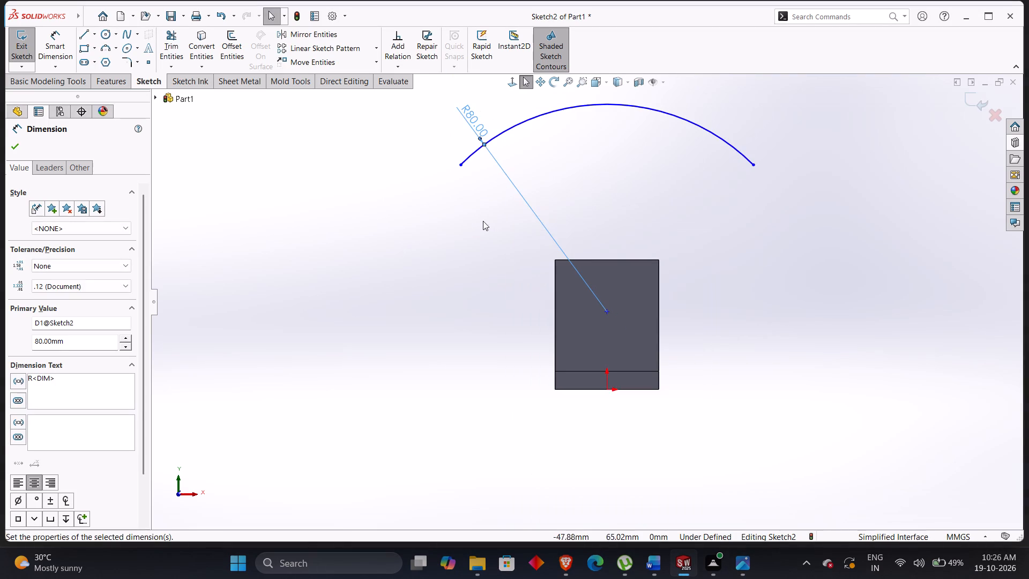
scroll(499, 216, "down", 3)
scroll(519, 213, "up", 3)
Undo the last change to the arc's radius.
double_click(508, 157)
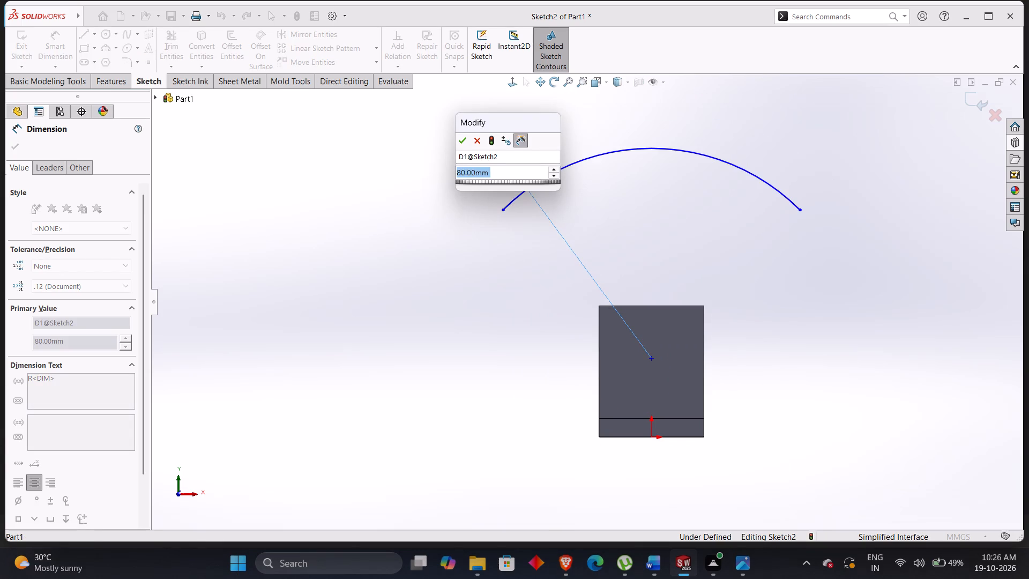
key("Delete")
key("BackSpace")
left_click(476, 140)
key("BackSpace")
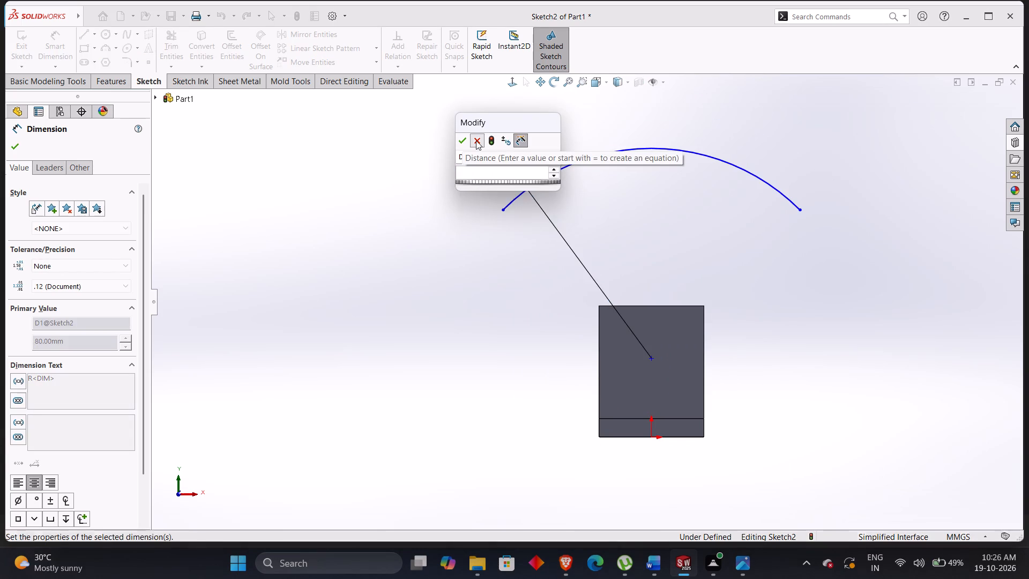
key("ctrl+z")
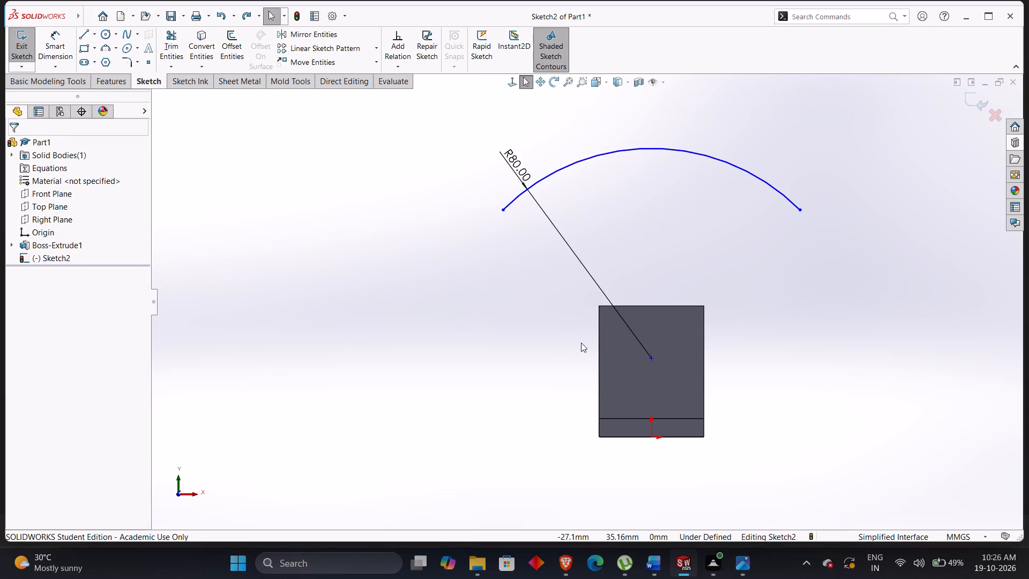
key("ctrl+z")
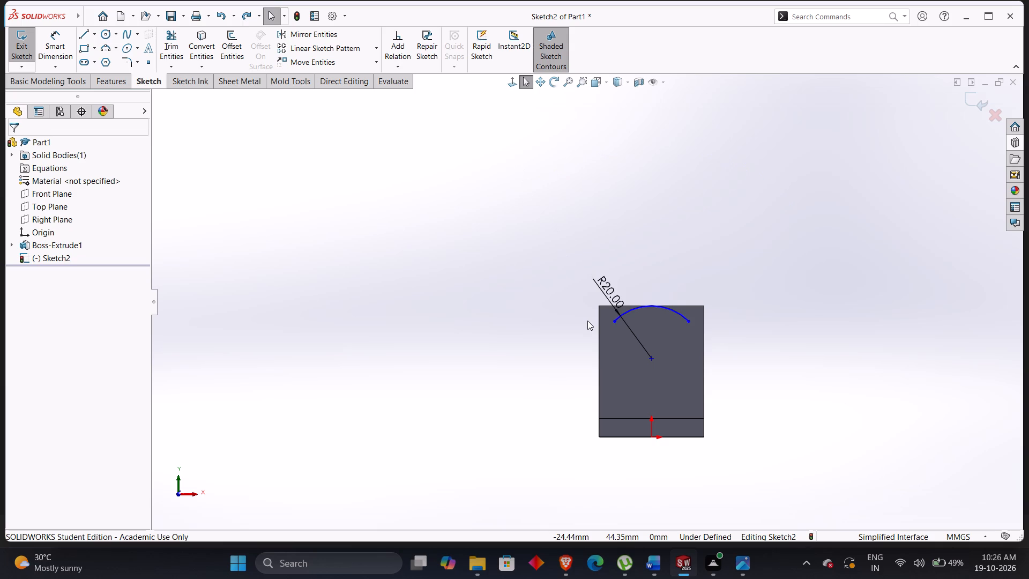
Make the arc's left endpoint coincident with the top-left corner of the leg face.
scroll(675, 328, "down", 6)
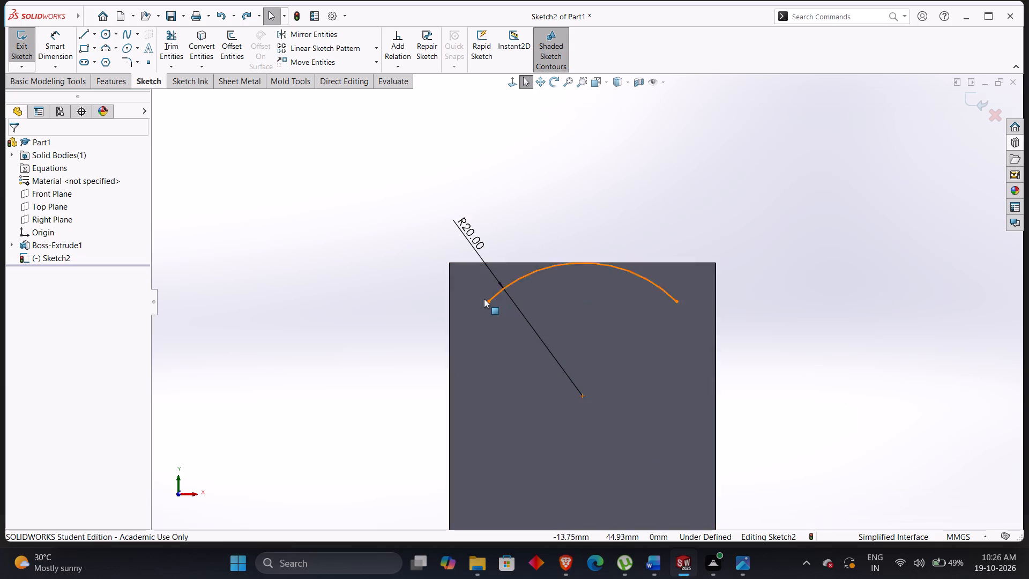
key("Escape")
key("Escape")
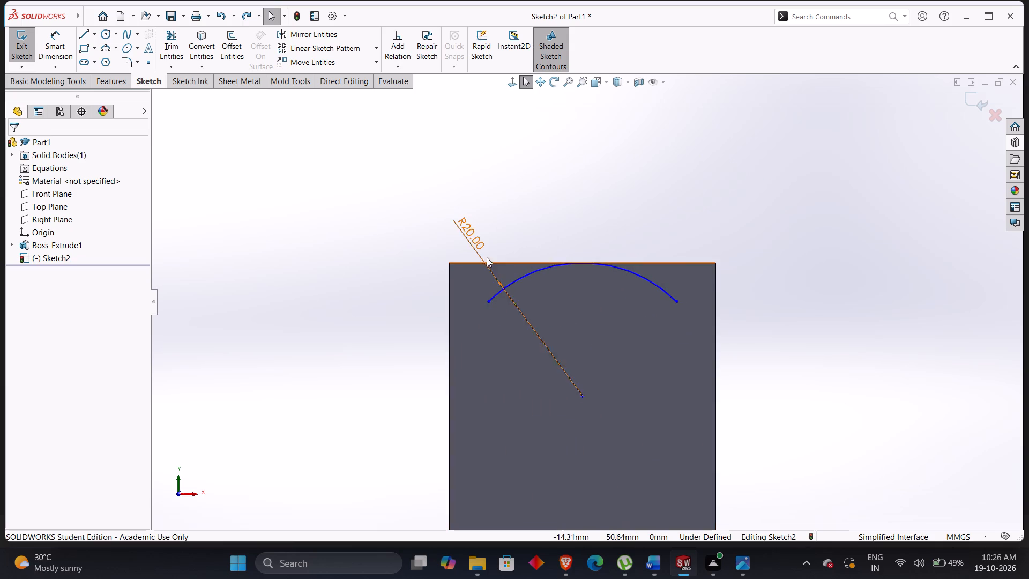
left_click(449, 262)
left_click(488, 300, "ctrl")
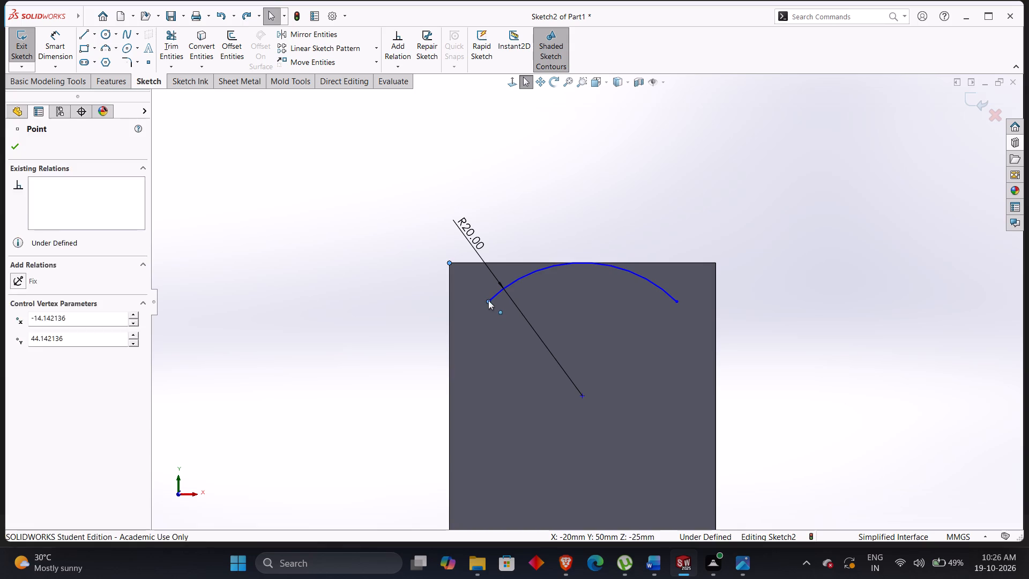
left_click(550, 255)
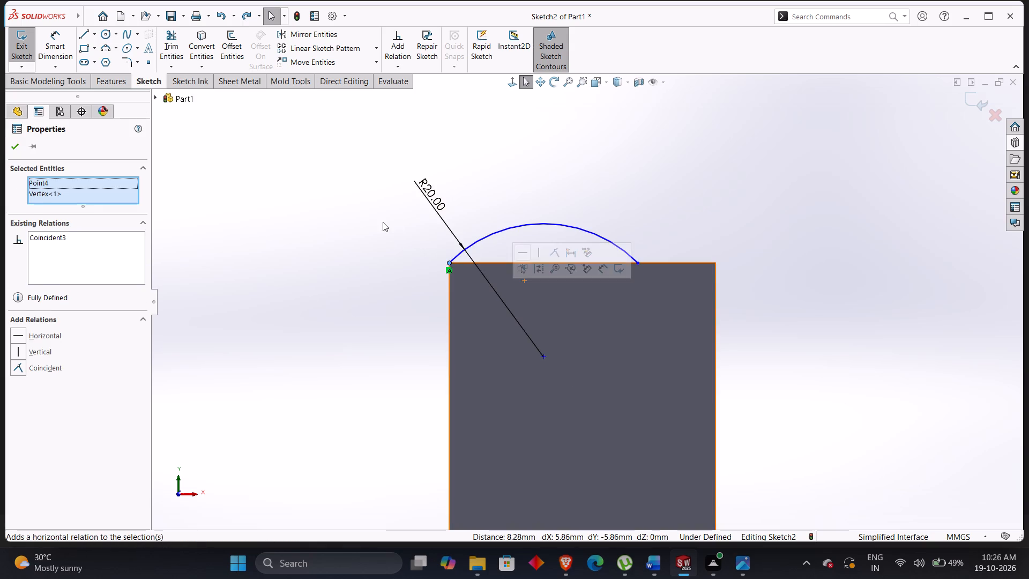
left_click(383, 222)
Stretch the arc across the leg's width and make its free endpoint coincident with the top-right corner of the leg face.
left_click_drag(636, 261, 653, 243)
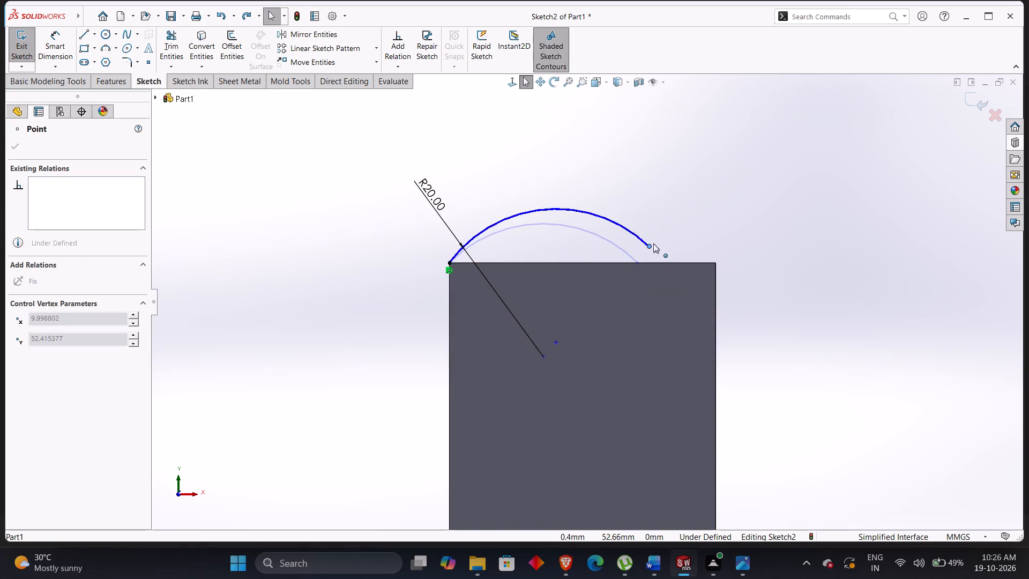
left_click_drag(653, 243, 722, 251)
left_click(735, 274)
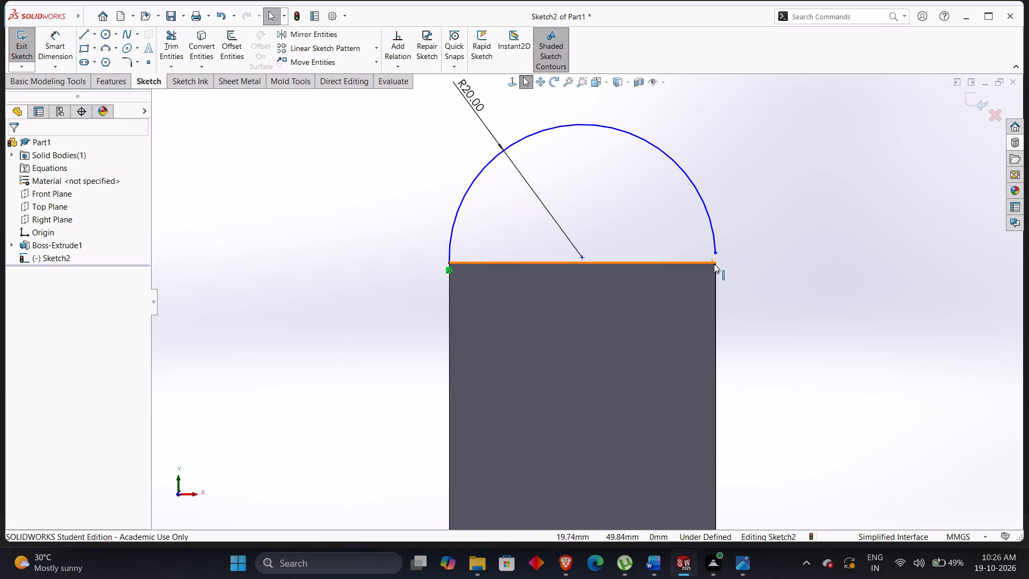
left_click(714, 263)
left_click(716, 251, "ctrl")
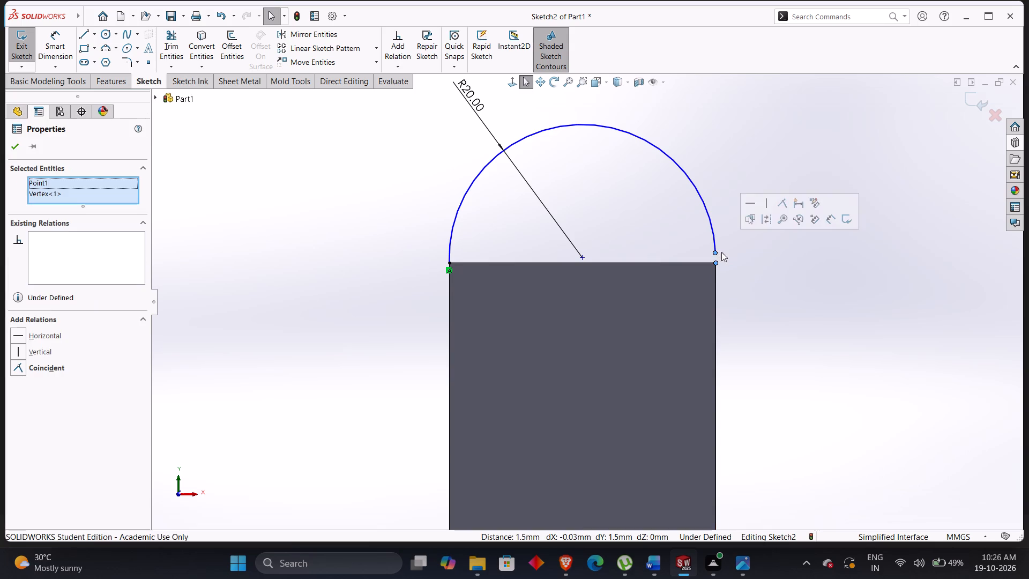
left_click(781, 203)
left_click(766, 138)
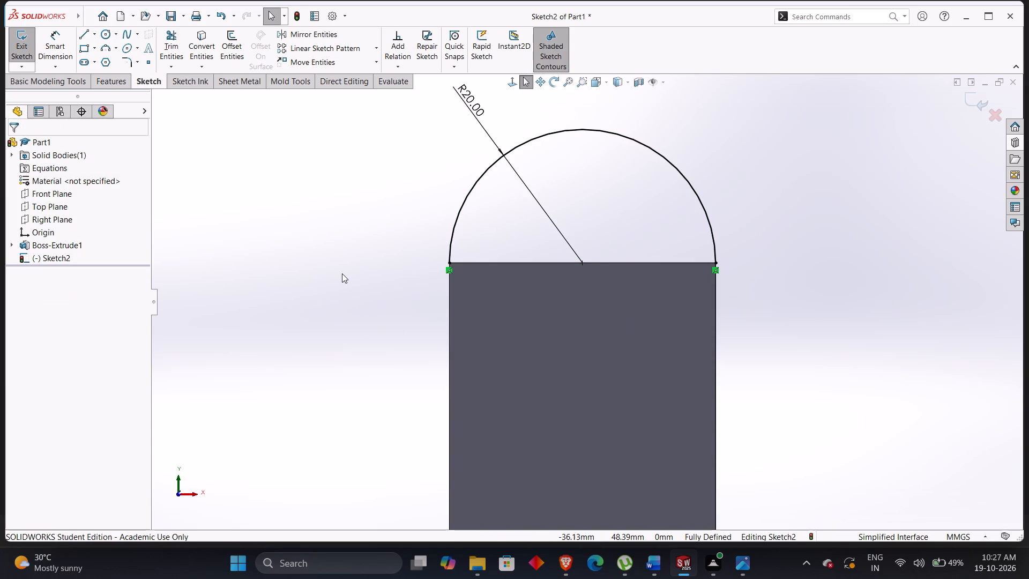
Start a boss extrusion of the arc sketch, closing the profile with the model edges in the reversed direction.
key("shift+e")
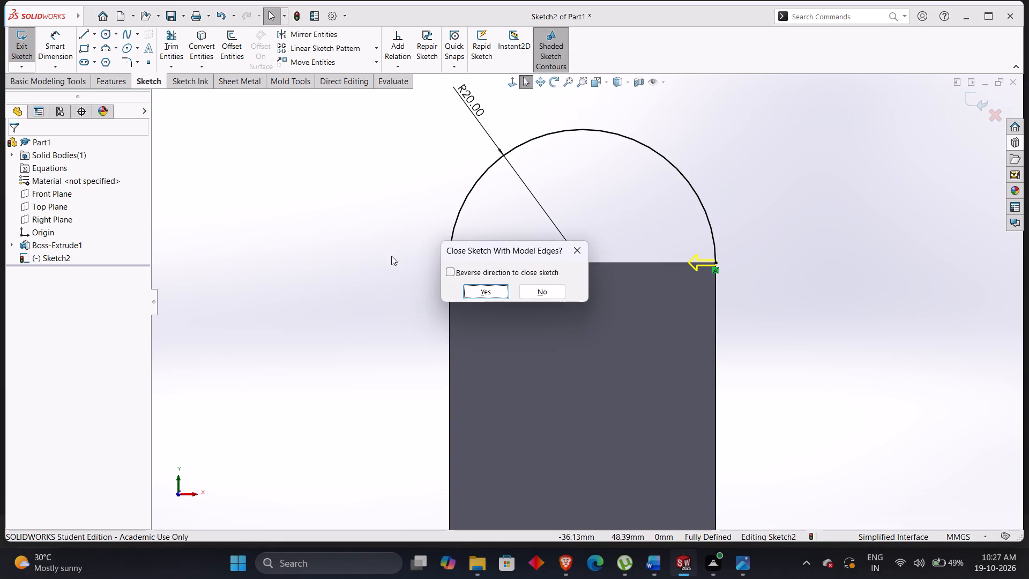
left_click(453, 271)
left_click(479, 295)
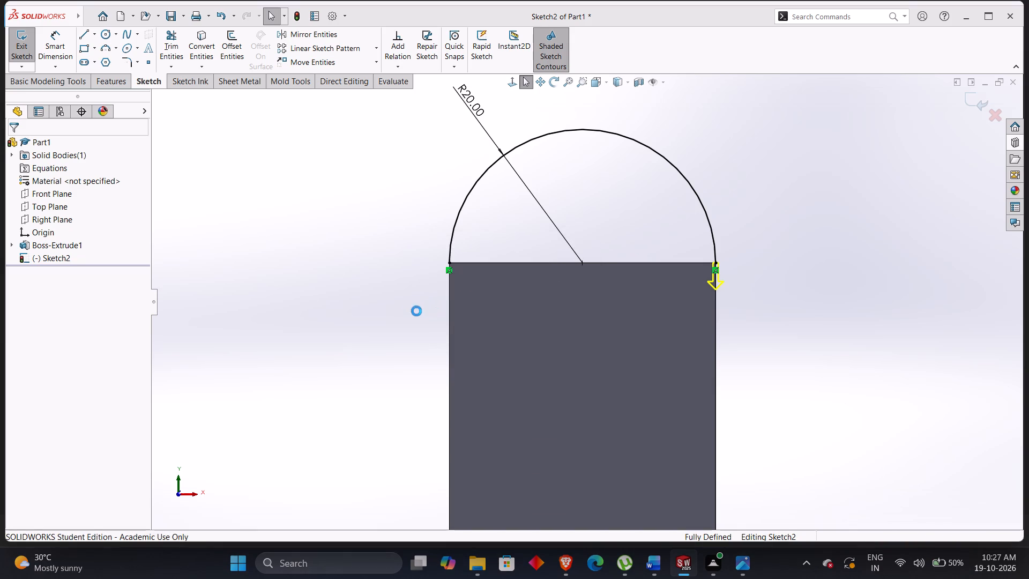
Set the extrusion to a 7 mm blind depth and reverse it to run along the leg's thickness.
middle_click_drag(382, 321, 330, 371)
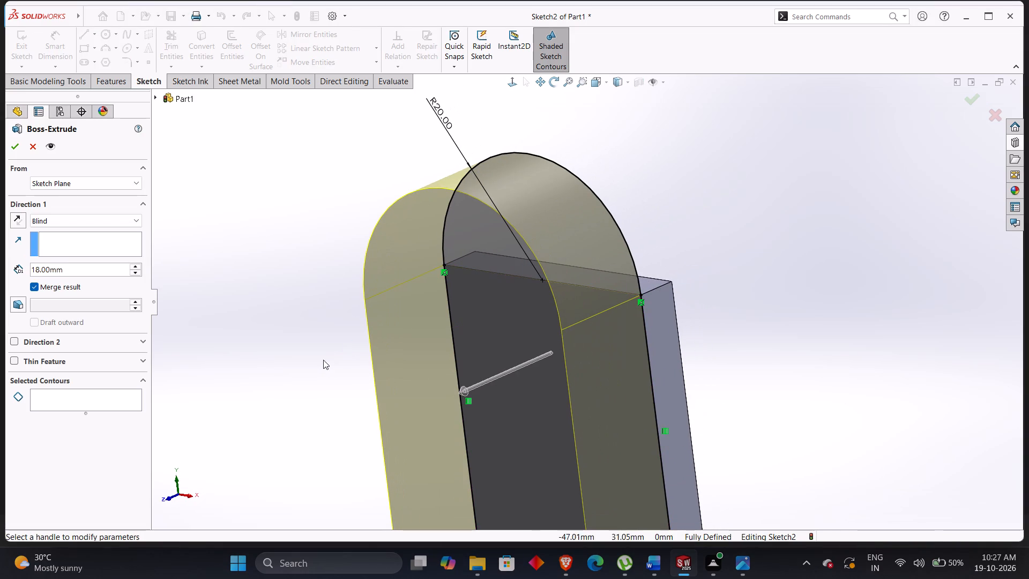
left_click(76, 269)
key("BackSpace")
key("BackSpace")
key("BackSpace")
key("BackSpace")
key("BackSpace")
key("BackSpace")
key("BackSpace")
key("BackSpace")
key("BackSpace")
key("BackSpace")
key("BackSpace")
key("BackSpace")
key("BackSpace")
key("BackSpace")
key("BackSpace")
key("BackSpace")
key("BackSpace")
key("BackSpace")
key("BackSpace")
key("BackSpace")
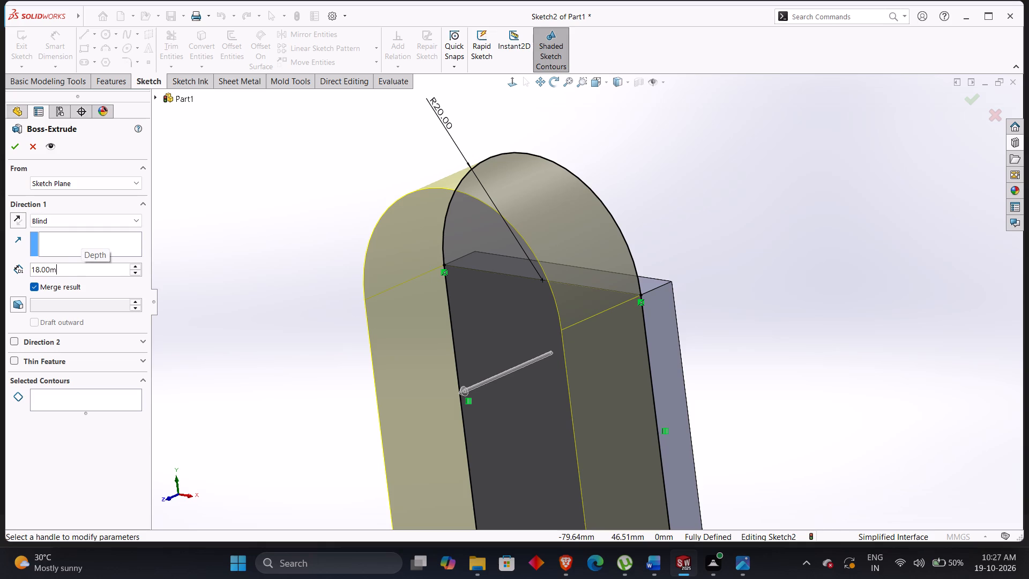
key("7")
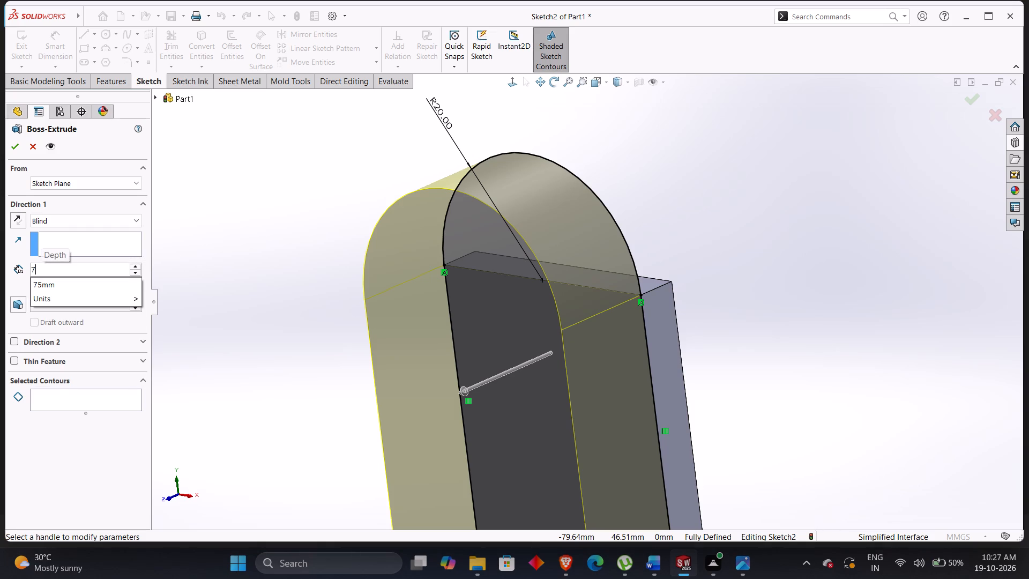
key("Return")
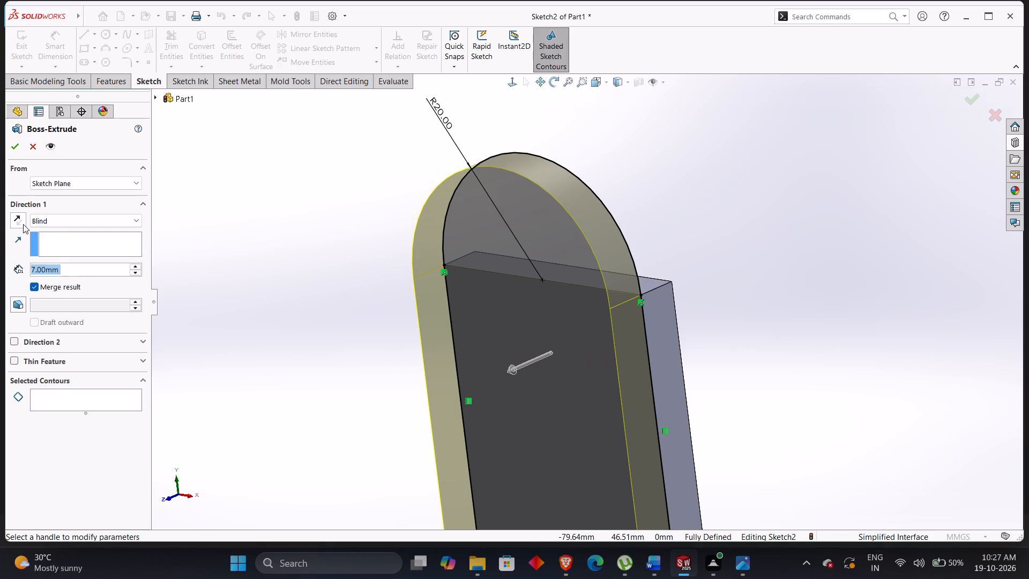
left_click(23, 224)
Limit the extrusion to the semicircular region above the leg and complete it merged with the base.
middle_click_drag(349, 237, 388, 233)
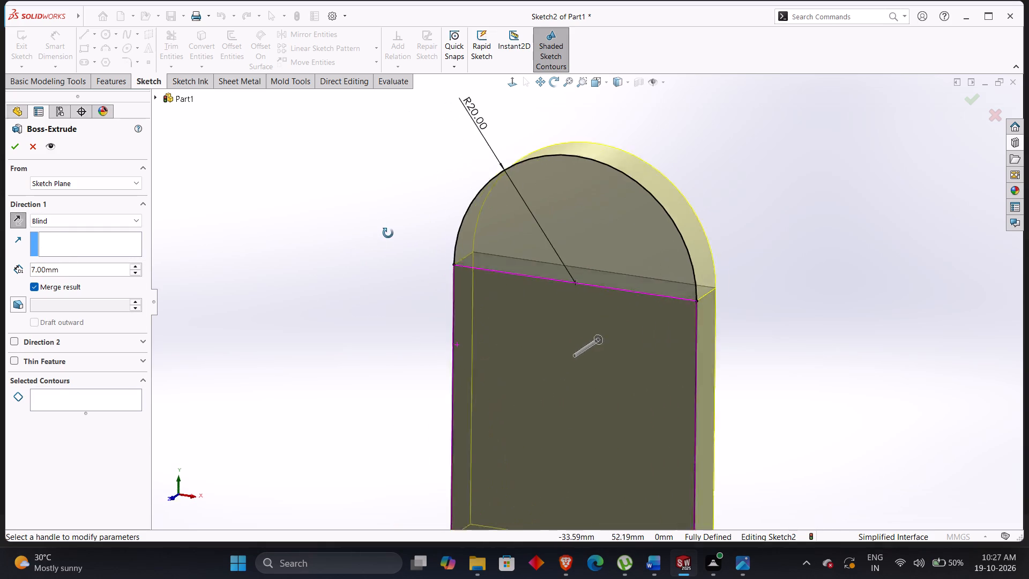
middle_click_drag(388, 233, 394, 231)
scroll(430, 304, "up", 4)
left_click(80, 394)
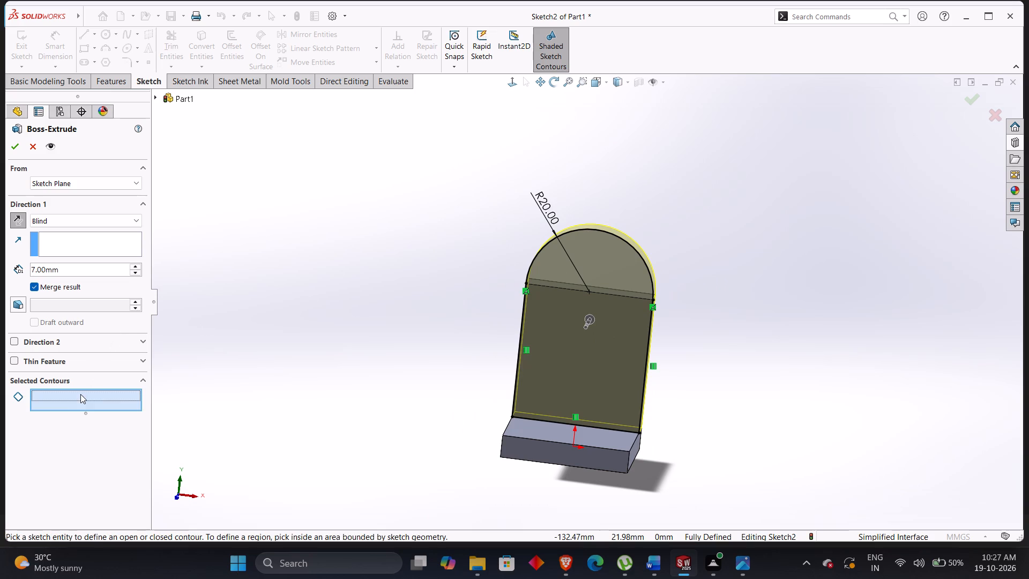
left_click(599, 264)
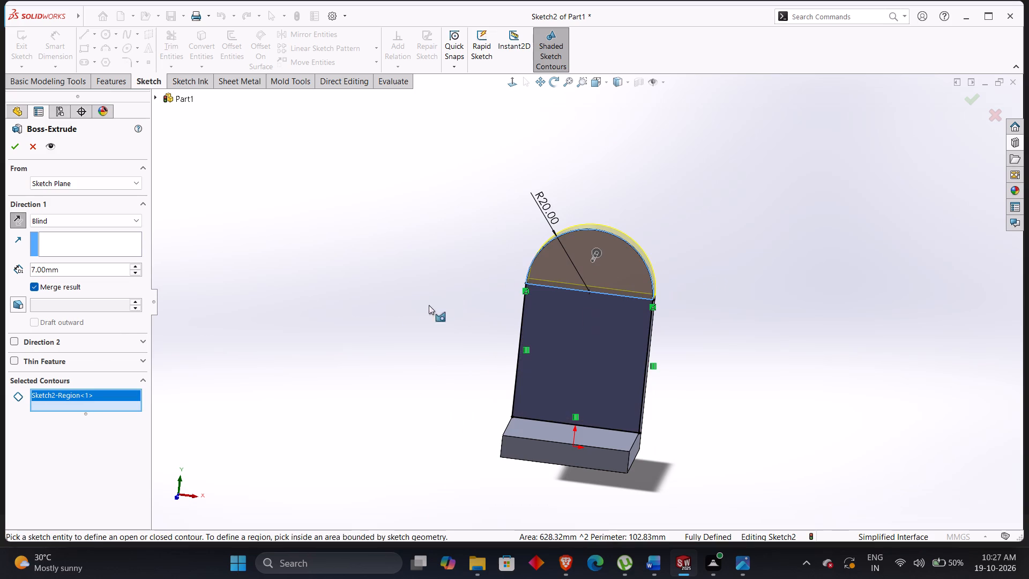
left_click(17, 152)
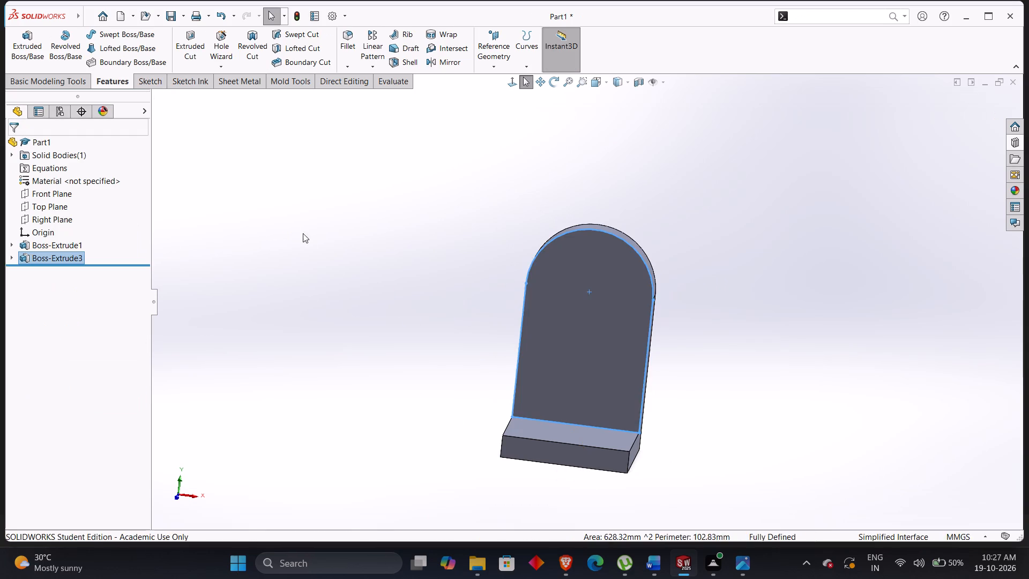
Sketch two concentric circles on the leg's front face, centred on the rounded top's arc, the outer about 14.6 mm in radius.
left_click(315, 234)
middle_click_drag(343, 252, 381, 240)
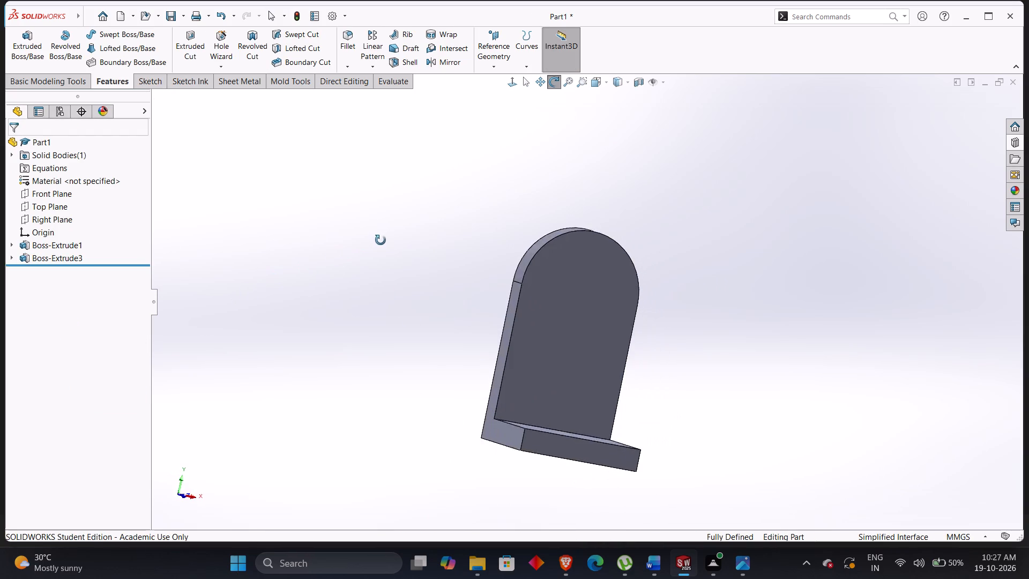
middle_click_drag(381, 240, 341, 240)
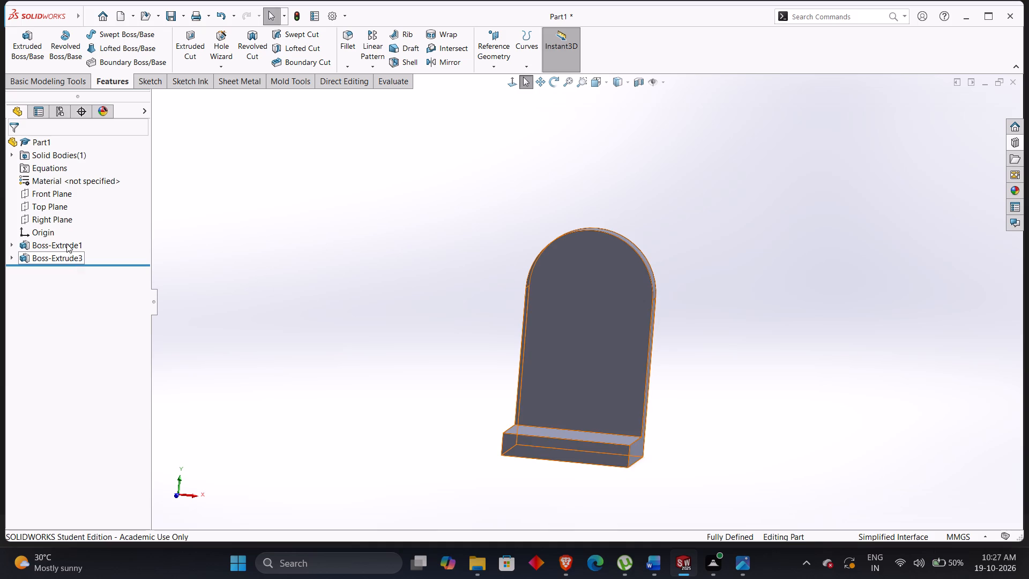
left_click(335, 229)
right_click(602, 326)
left_click(630, 312)
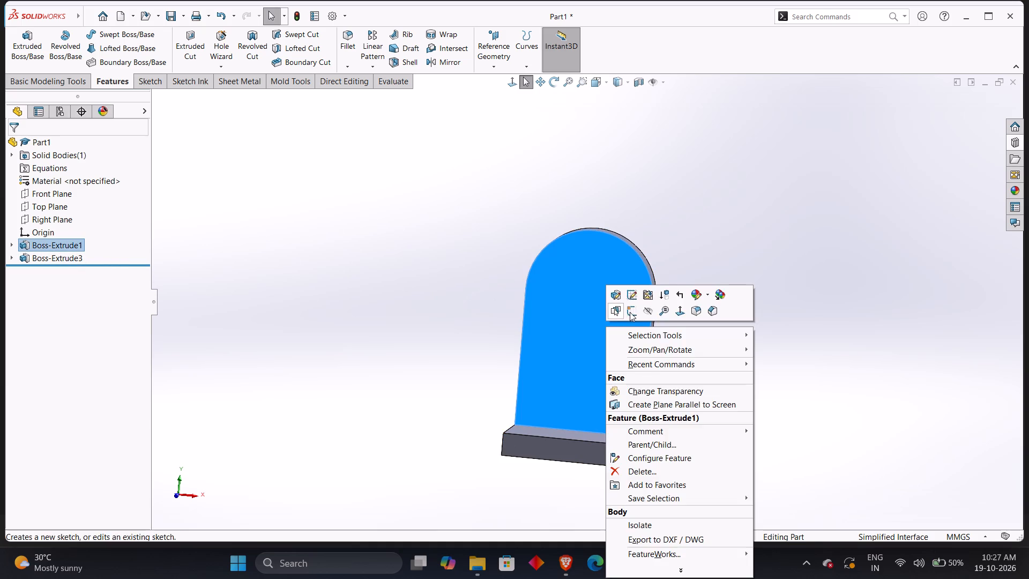
key("alt+Tab")
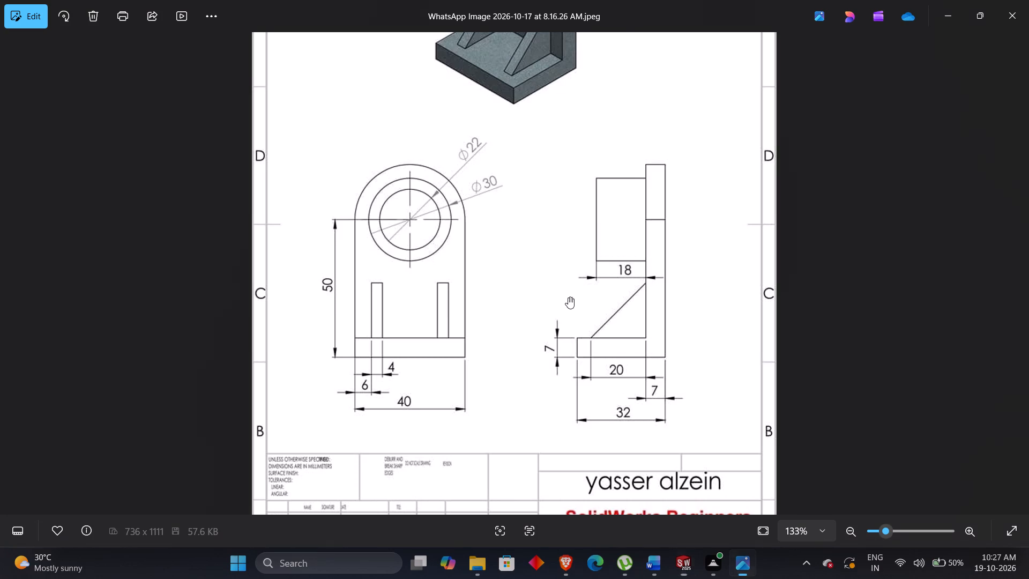
key("alt+Tab")
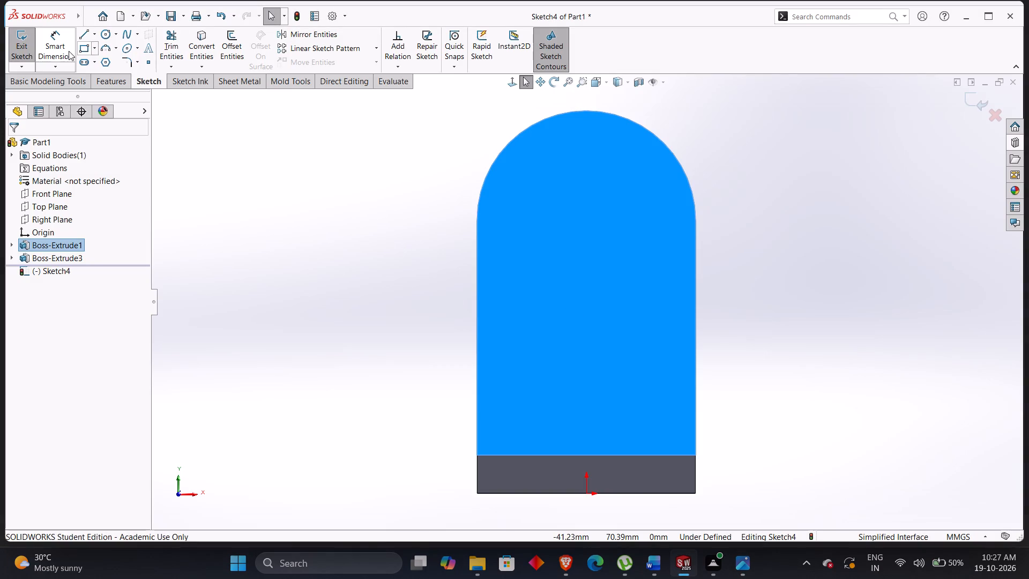
left_click(102, 35)
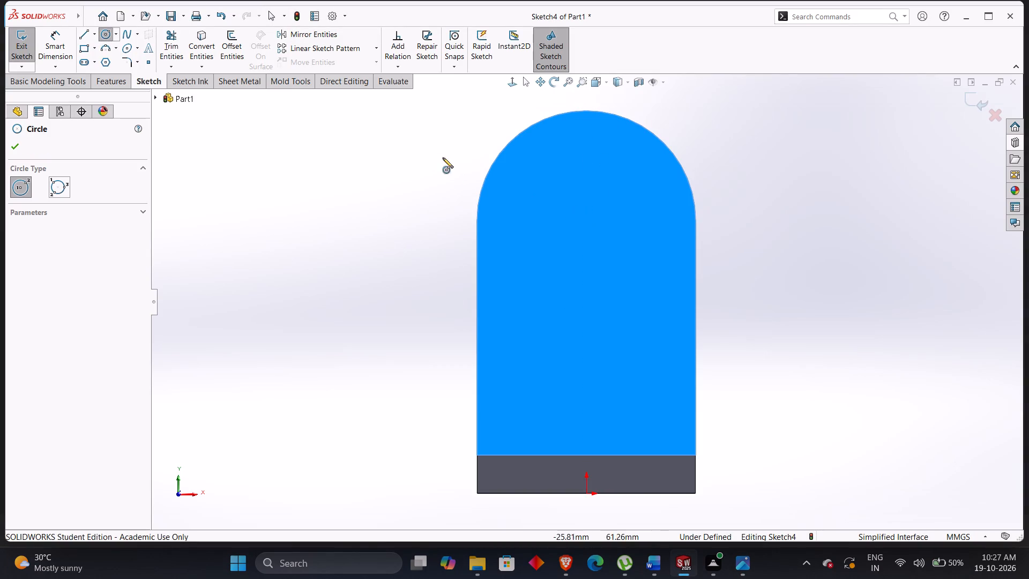
left_click(587, 220)
left_click(538, 283)
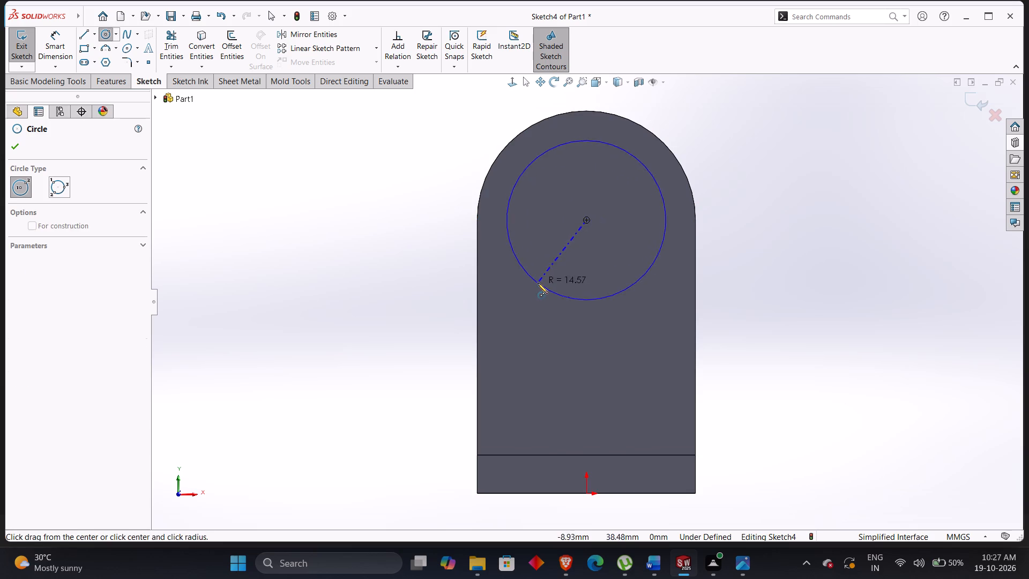
left_click(586, 220)
left_click(570, 254)
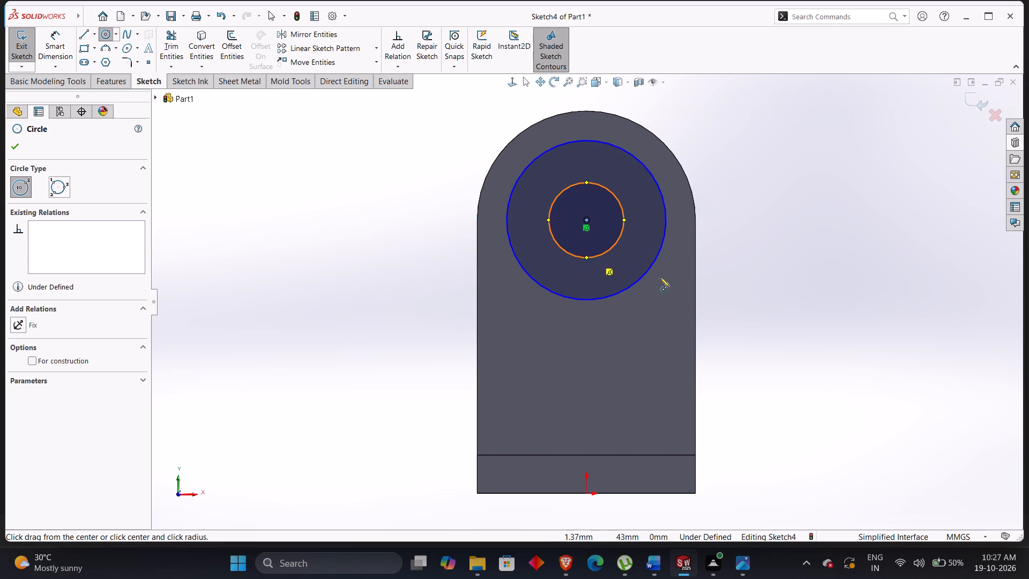
Dimension the concentric circles on the leg's front face, setting the inner diameter to 22 mm and the outer to 30 mm.
right_click_drag(782, 348, 762, 180)
left_click(624, 222)
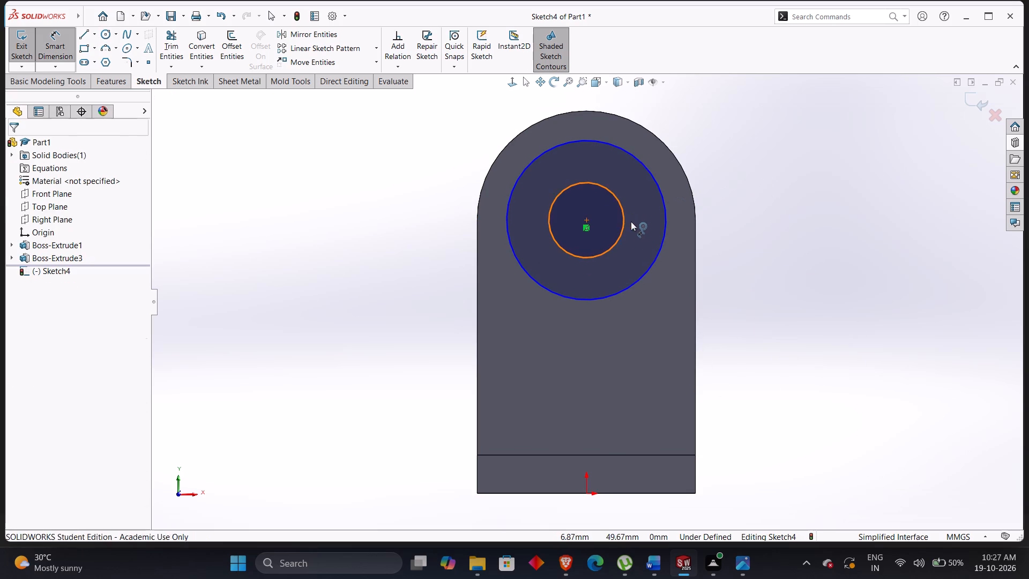
left_click(742, 173)
type("22")
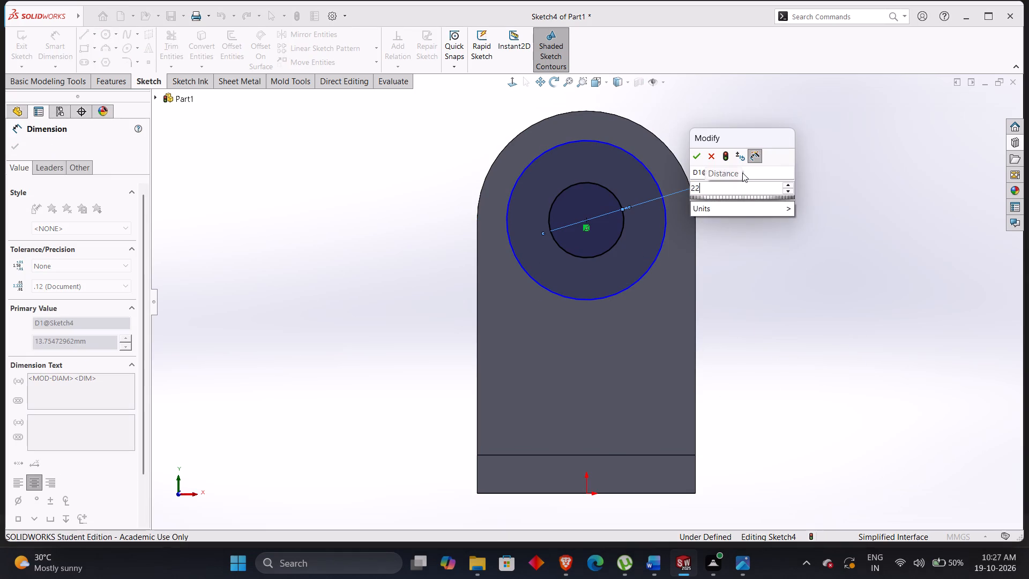
key("Return")
left_click(658, 190)
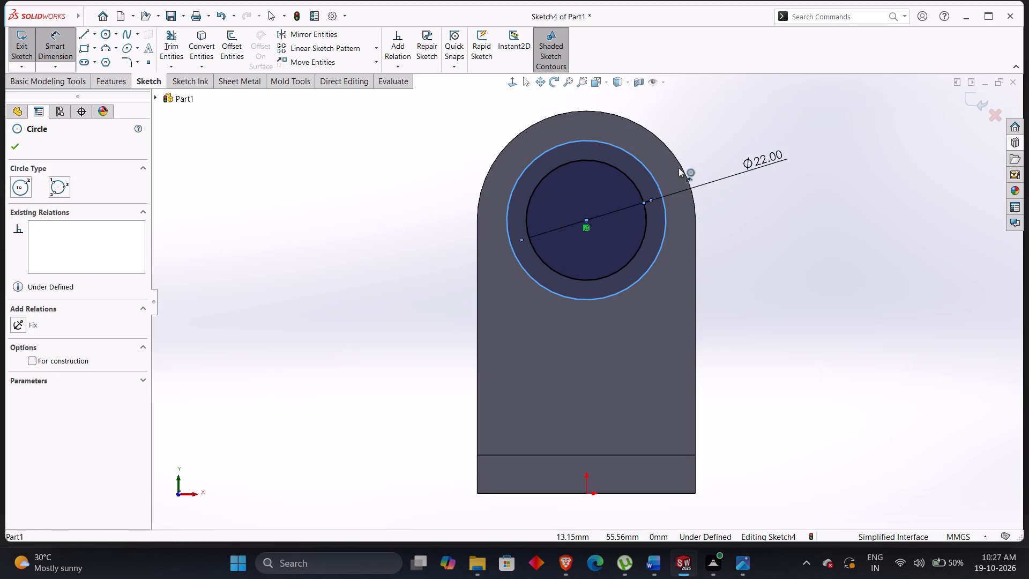
left_click(728, 121)
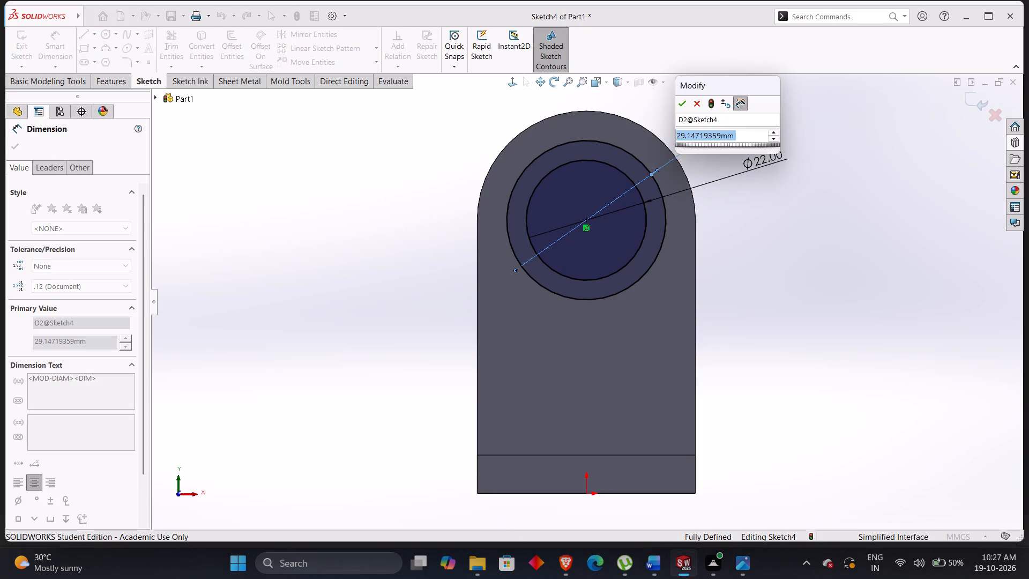
type("30")
key("Return")
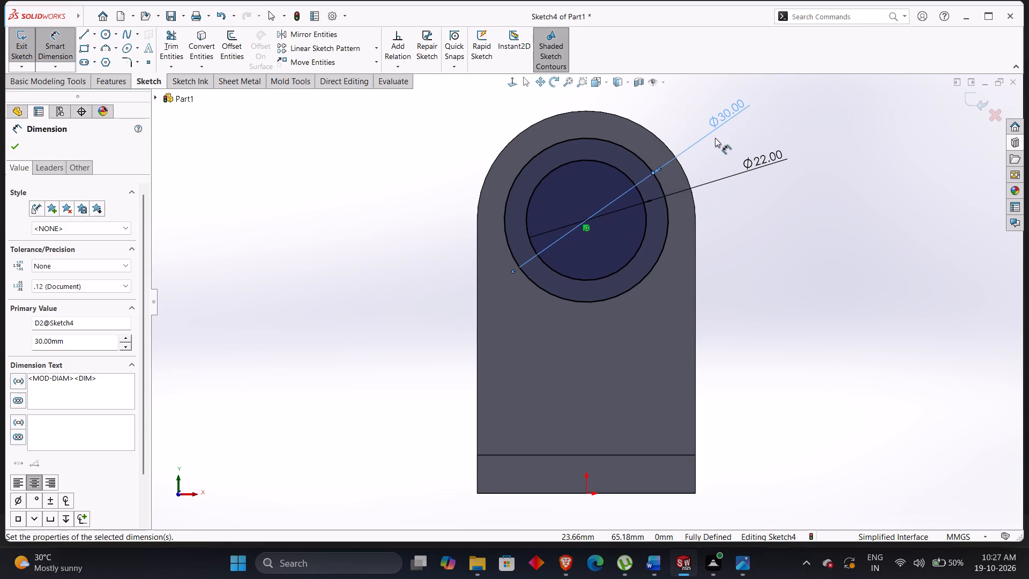
key("alt+Tab")
key("alt+Tab")
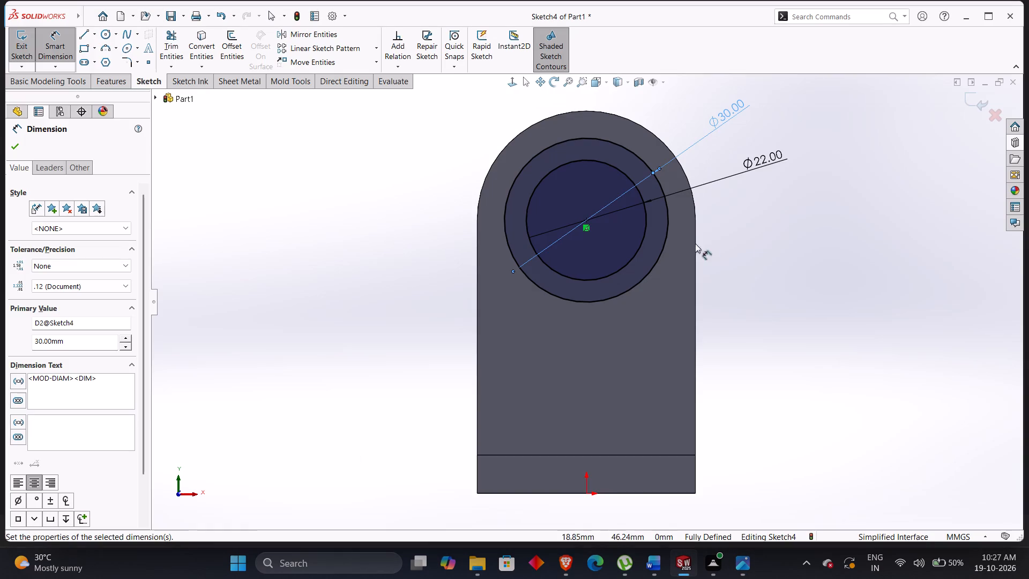
left_click(755, 247)
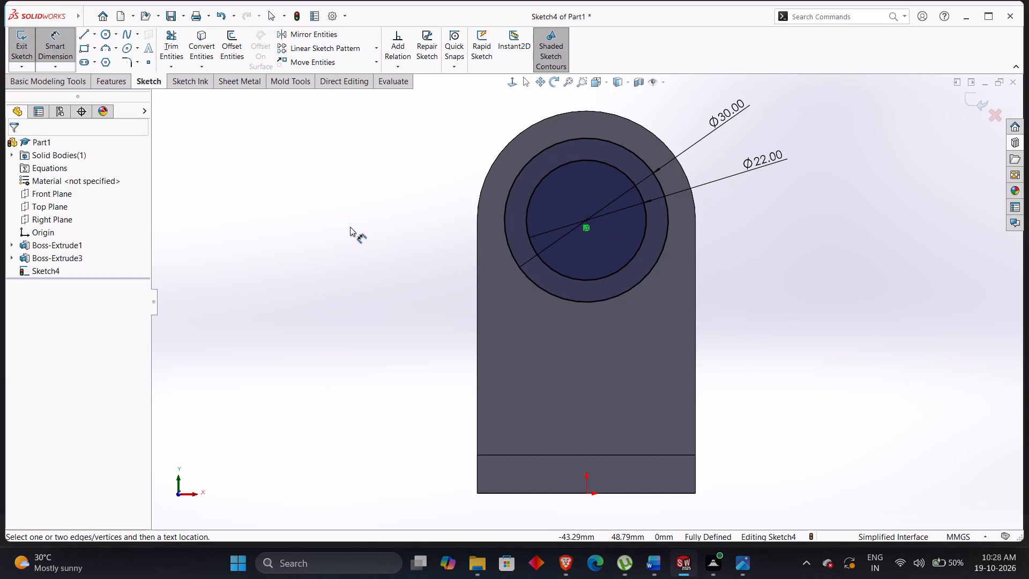
Extrude the ring between the two circles 18 mm outward from the leg's front face as a blind boss, merged with the bracket.
key("shift+e")
middle_click_drag(351, 231, 334, 256)
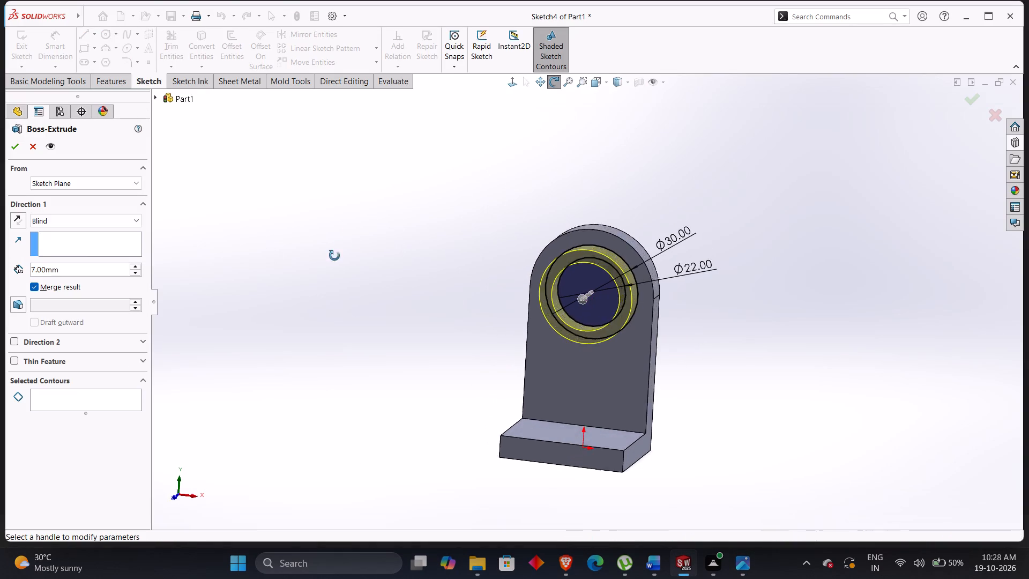
middle_click_drag(334, 256, 286, 299)
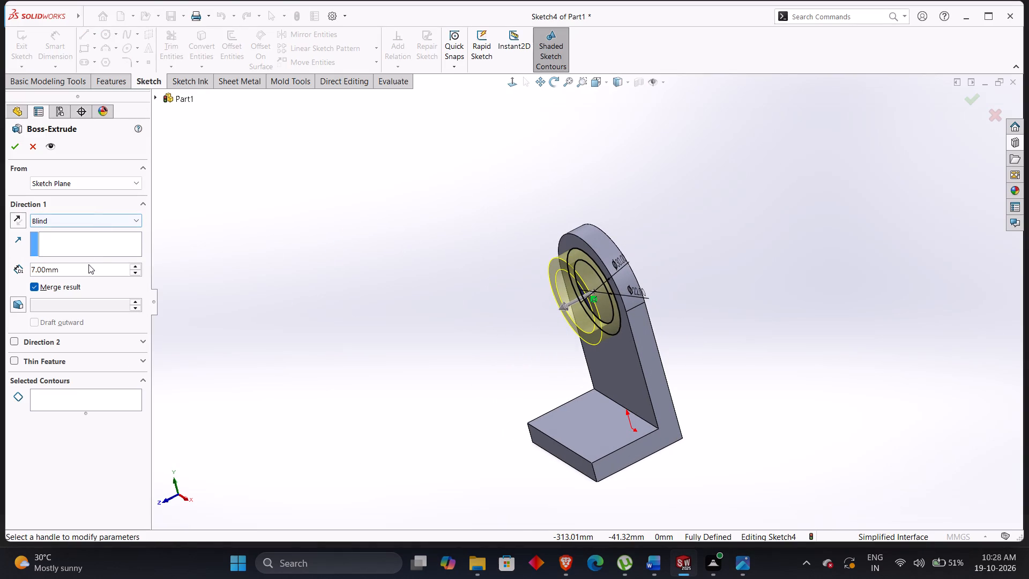
left_click(88, 269)
key("alt+Tab")
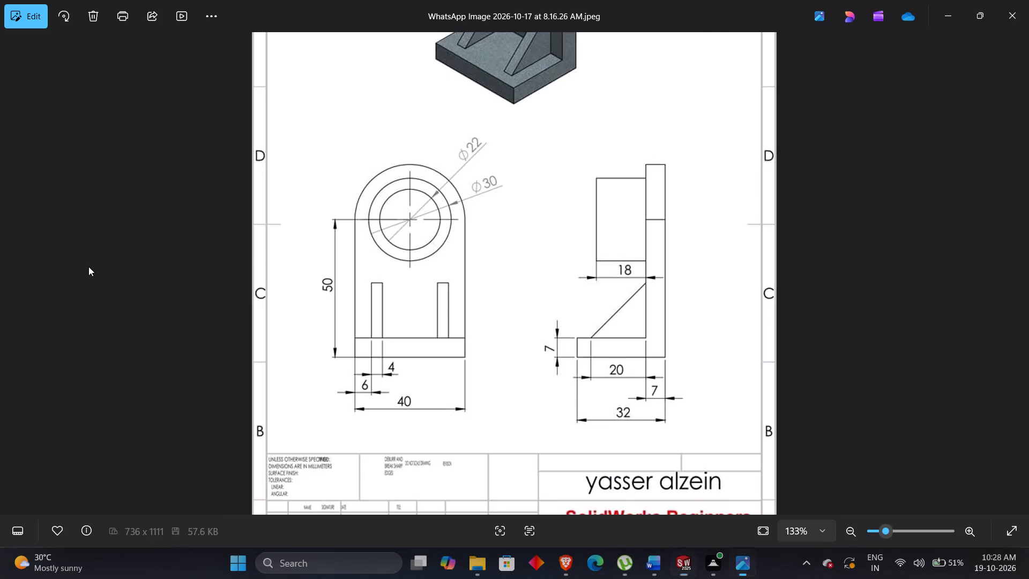
key("alt+Tab")
type("18")
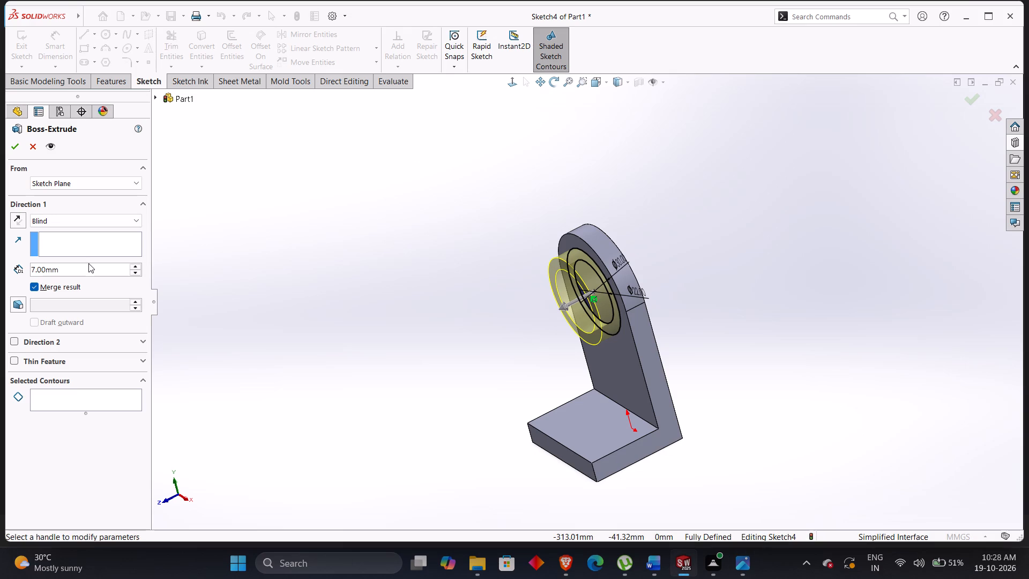
left_click(88, 263)
left_click(89, 269)
key("BackSpace")
key("BackSpace")
key("BackSpace")
key("BackSpace")
key("BackSpace")
key("BackSpace")
key("BackSpace")
key("BackSpace")
key("BackSpace")
key("BackSpace")
key("BackSpace")
key("BackSpace")
key("BackSpace")
key("BackSpace")
key("BackSpace")
key("BackSpace")
key("BackSpace")
key("BackSpace")
key("BackSpace")
key("BackSpace")
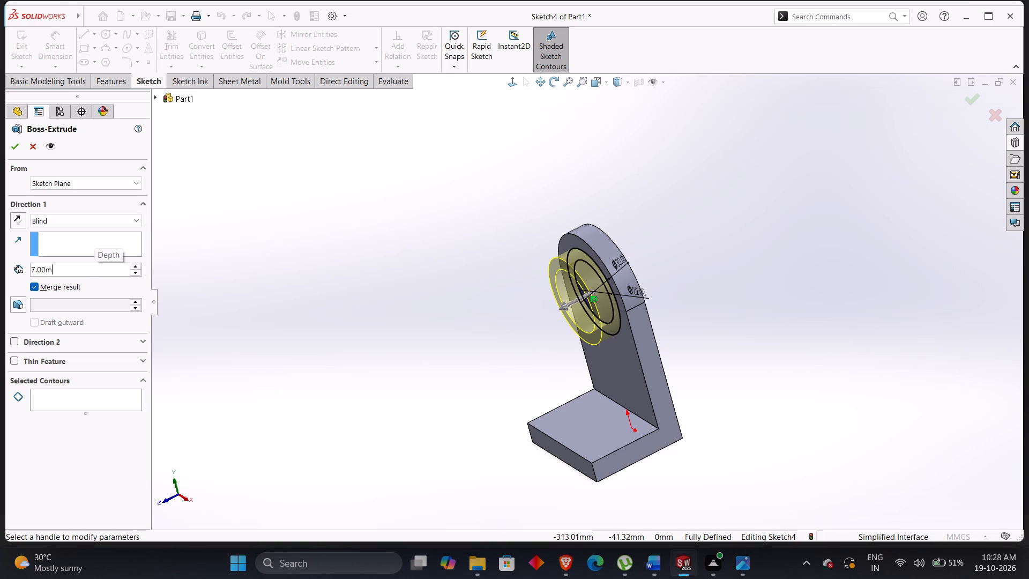
type("18")
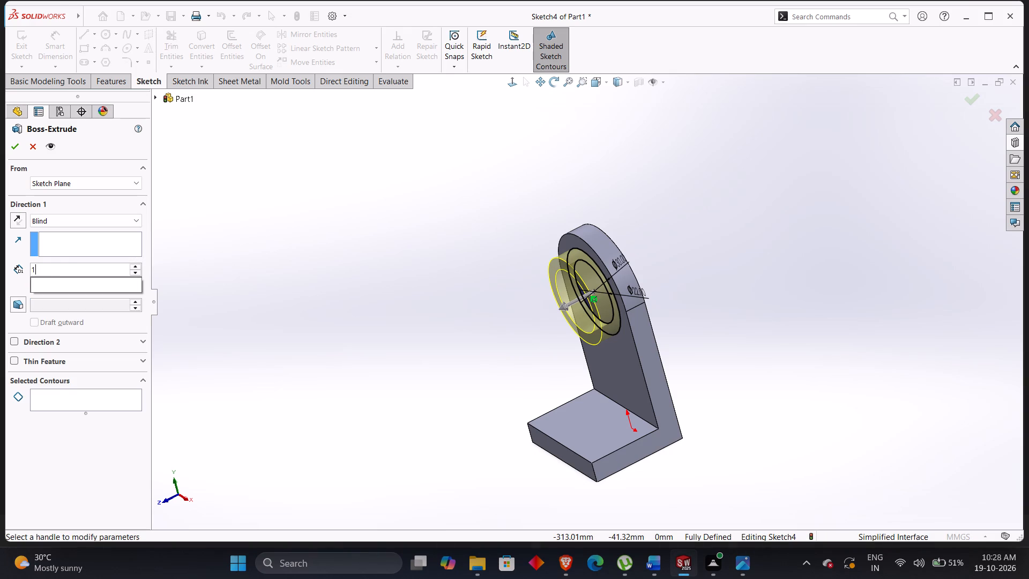
key("Return")
left_click(16, 144)
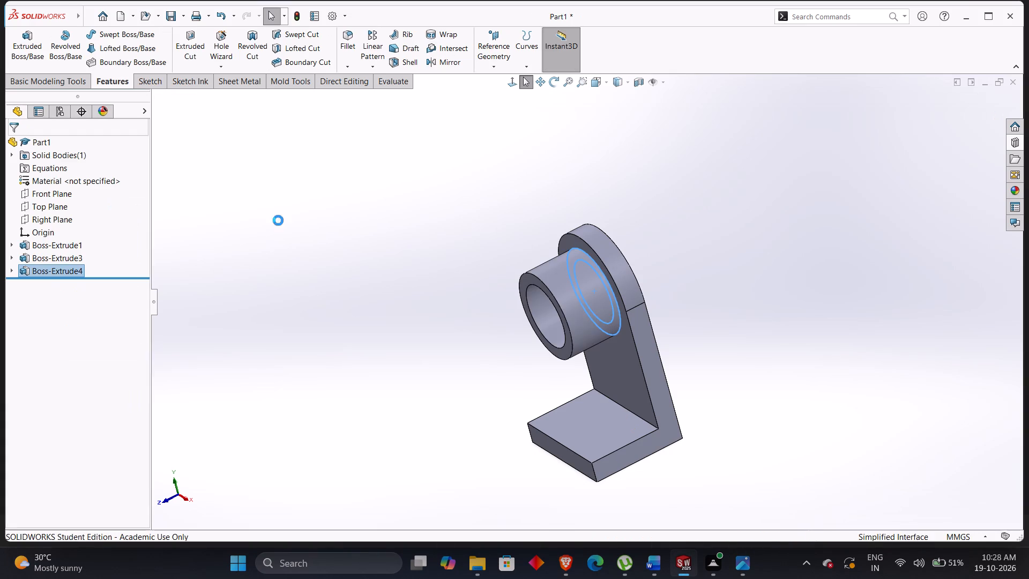
Start a new sketch on the bracket's L-shaped side face.
left_click(278, 221)
middle_click_drag(283, 225, 317, 227)
right_click(283, 225)
left_click(317, 191)
middle_click_drag(315, 192, 347, 189)
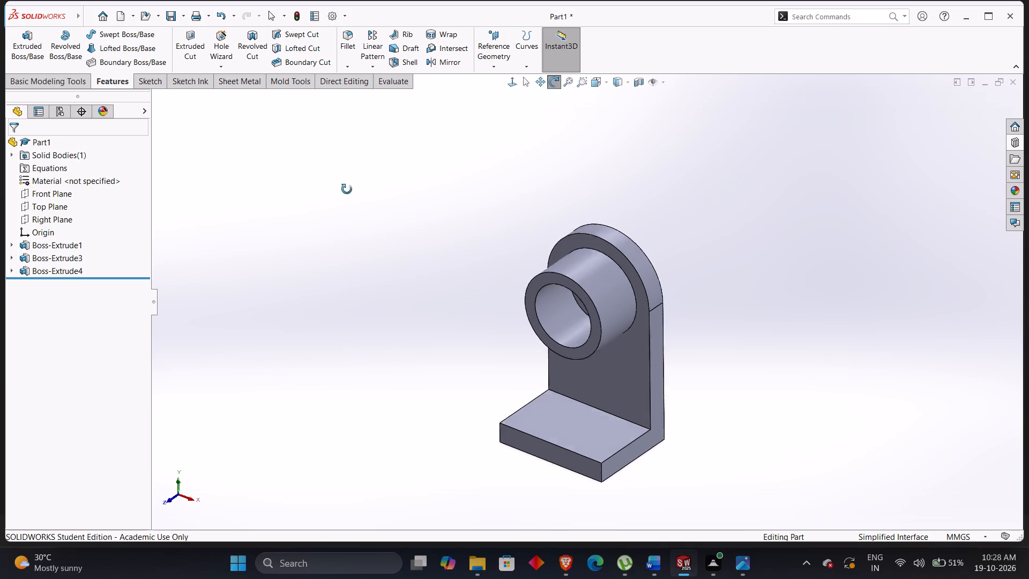
middle_click_drag(347, 189, 362, 171)
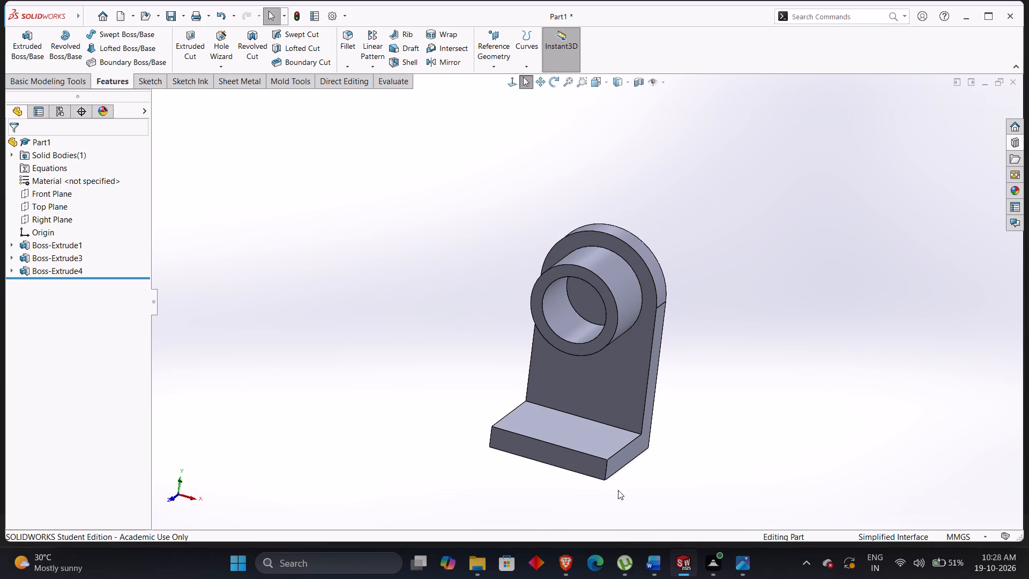
left_click(630, 444)
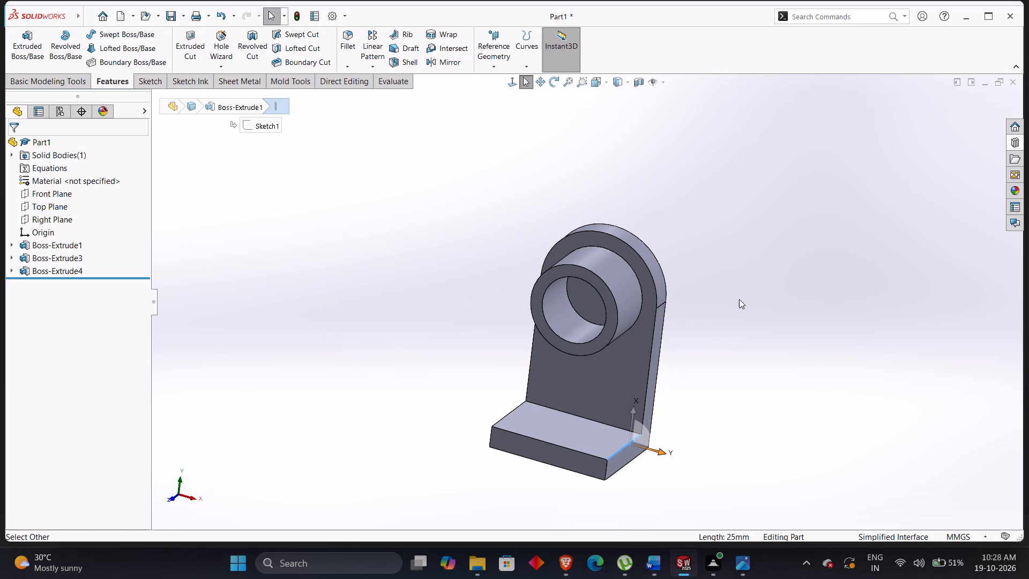
left_click(739, 299)
left_click(631, 449)
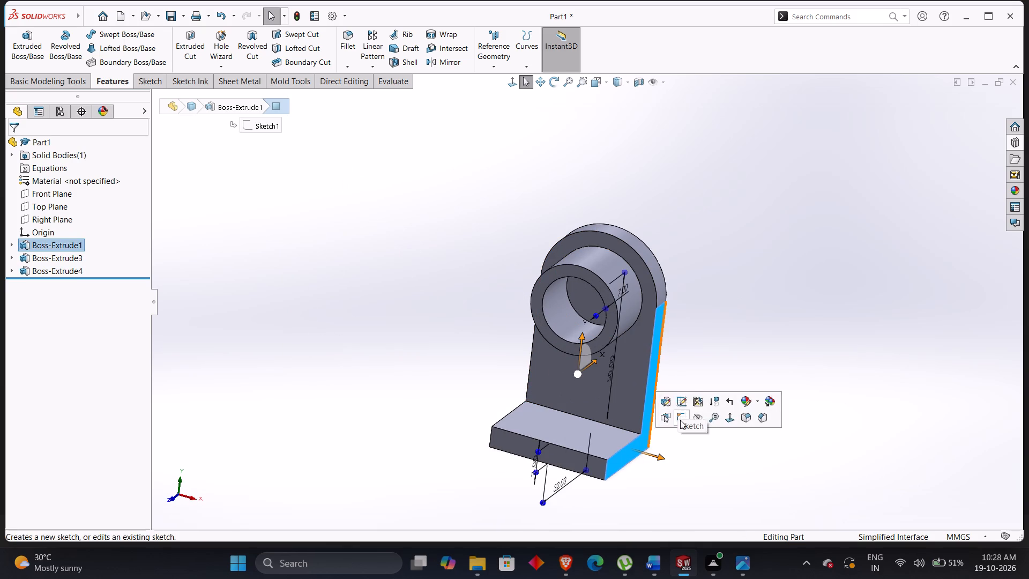
left_click(680, 420)
left_click(412, 325)
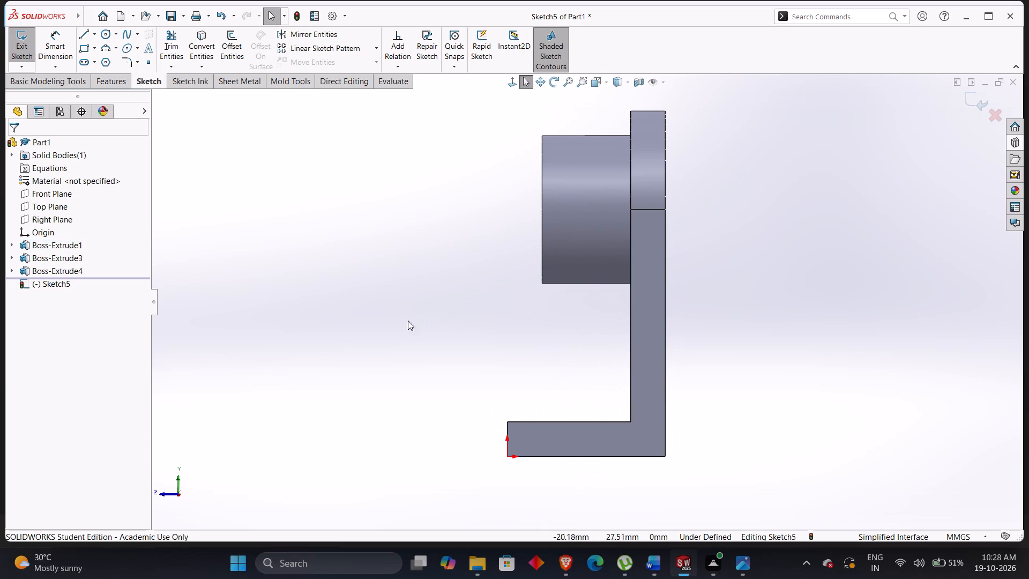
Sketch a closed right triangle in the inner corner between base and leg, about 18.6 mm long and 15 mm high.
key("alt+Tab")
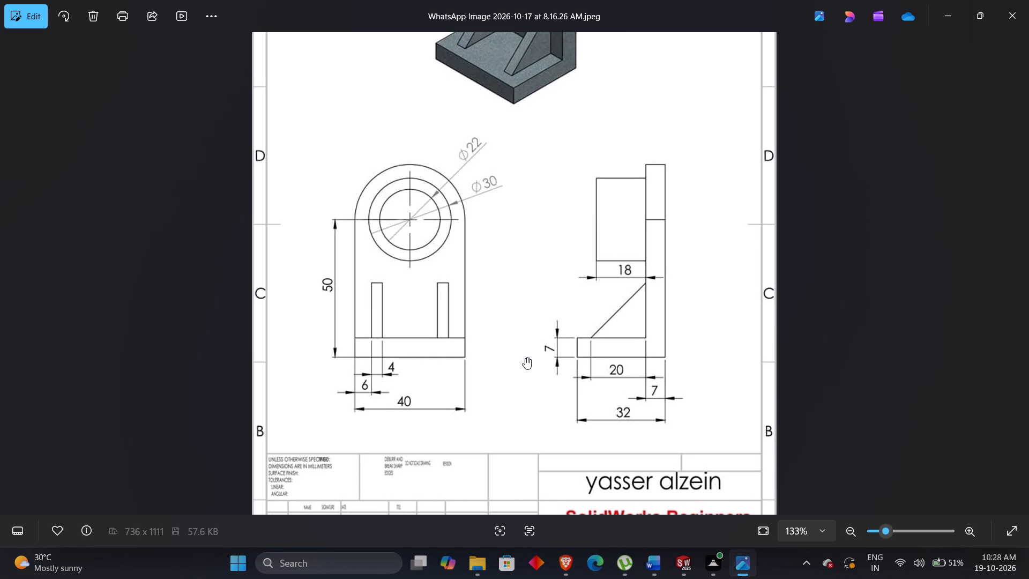
key("alt+Tab")
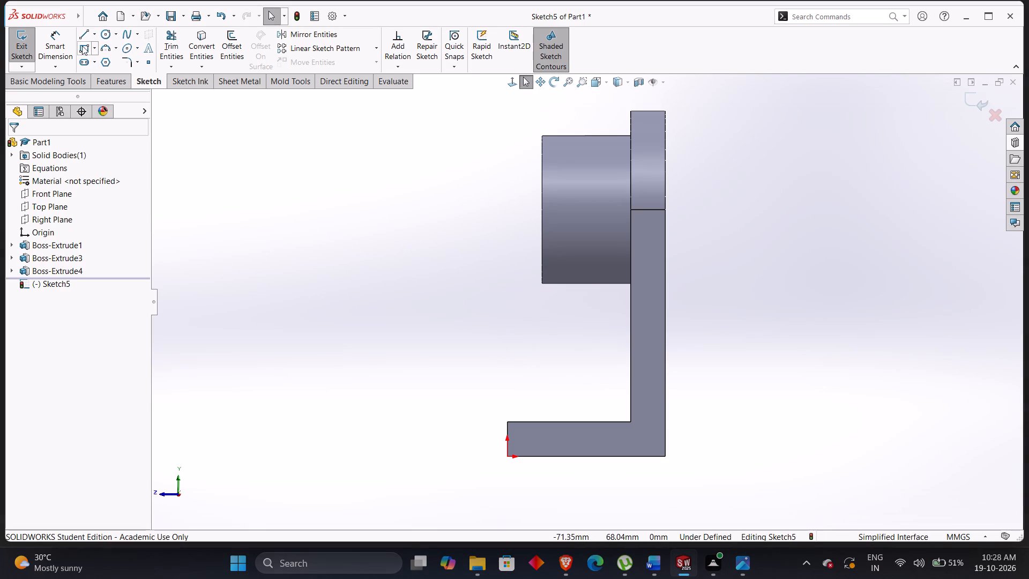
left_click(77, 26)
left_click(82, 35)
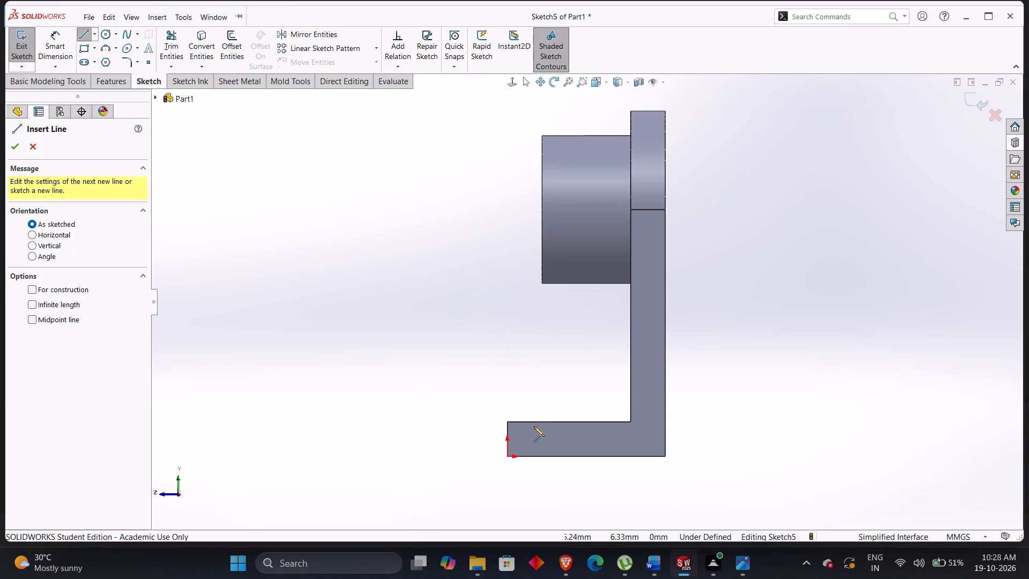
left_click(539, 419)
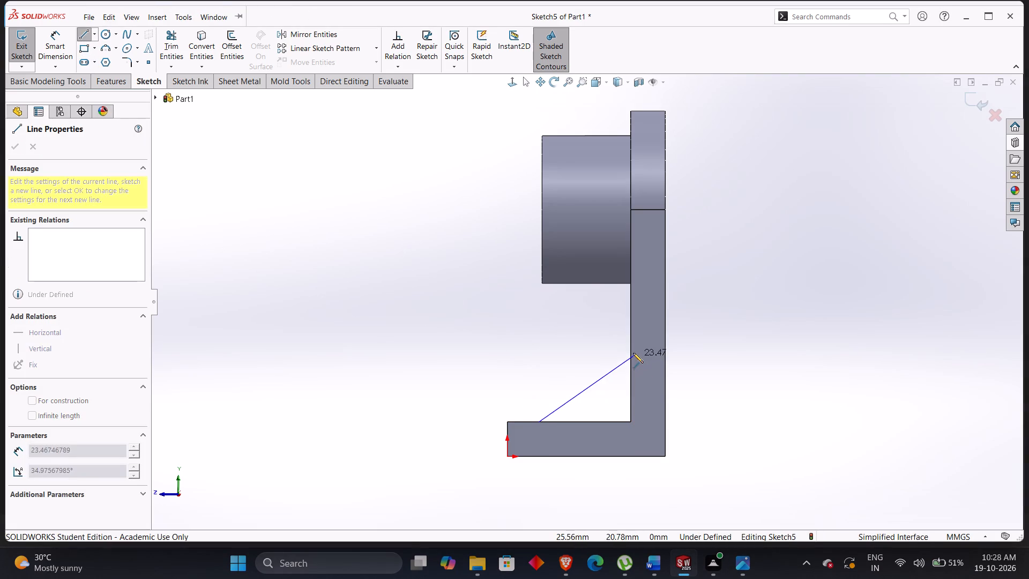
left_click(631, 348)
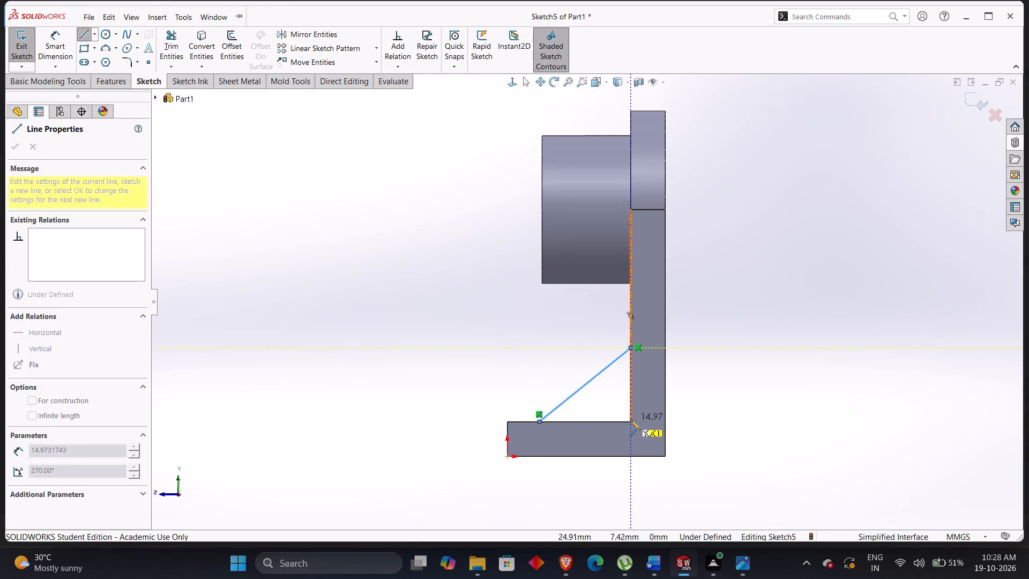
left_click(631, 421)
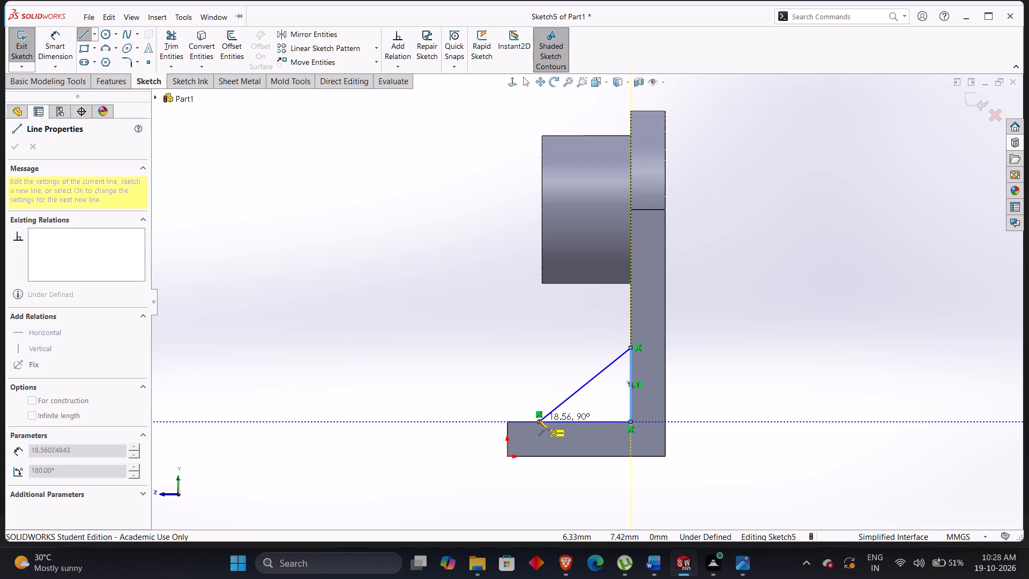
left_click(539, 420)
key("Escape")
key("Escape")
key("Escape")
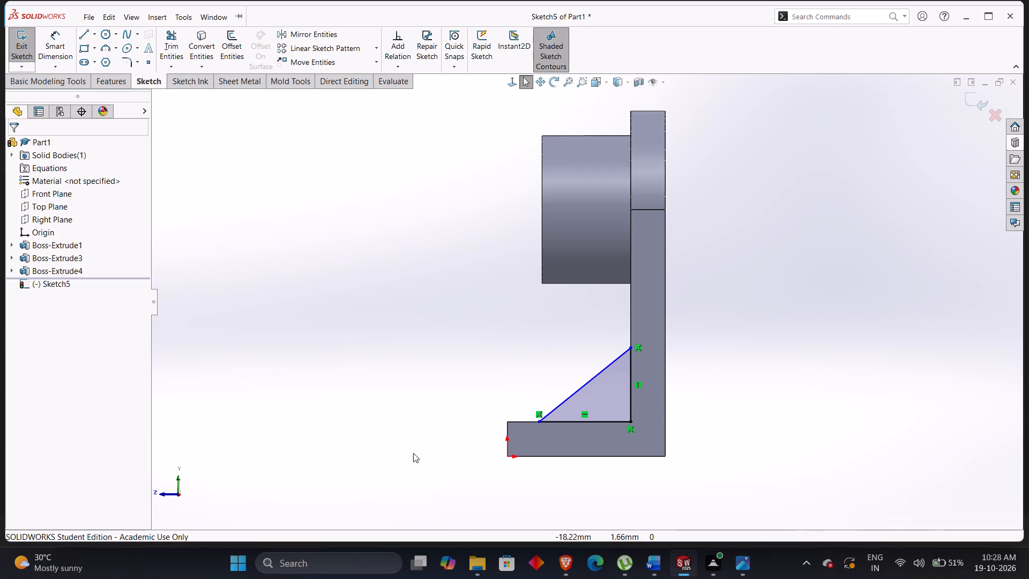
key("Escape")
Dimension the triangle's horizontal edge along the base's top, setting it to 20 mm.
right_click_drag(400, 474, 400, 288)
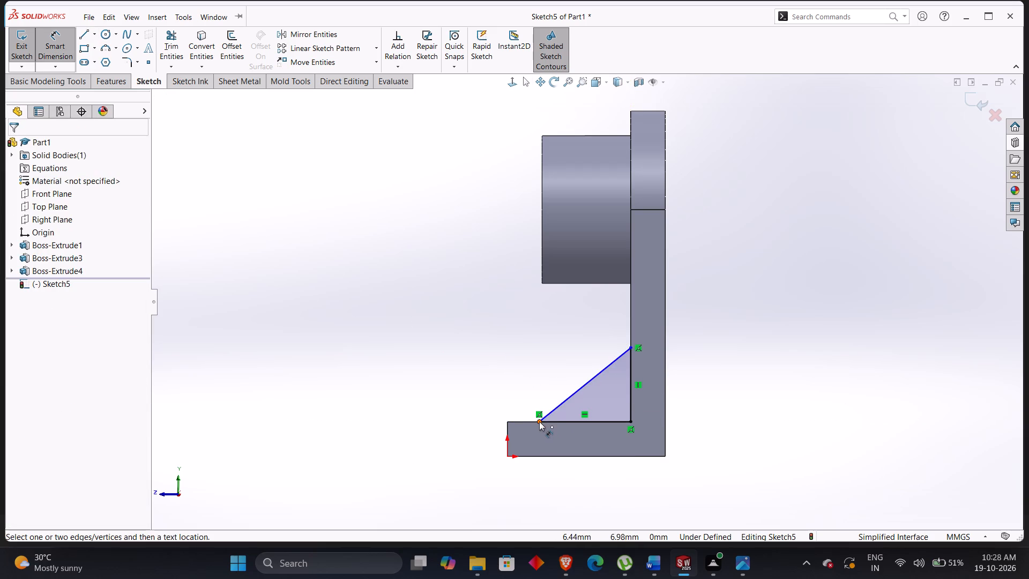
left_click(539, 421)
left_click(630, 422)
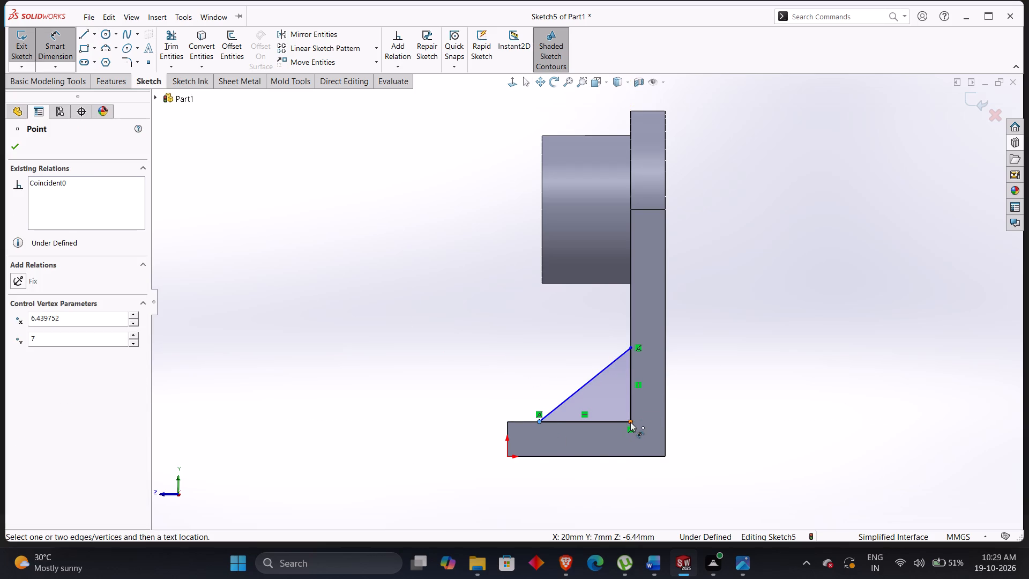
left_click(585, 487)
type("20")
key("Return")
left_click(405, 397)
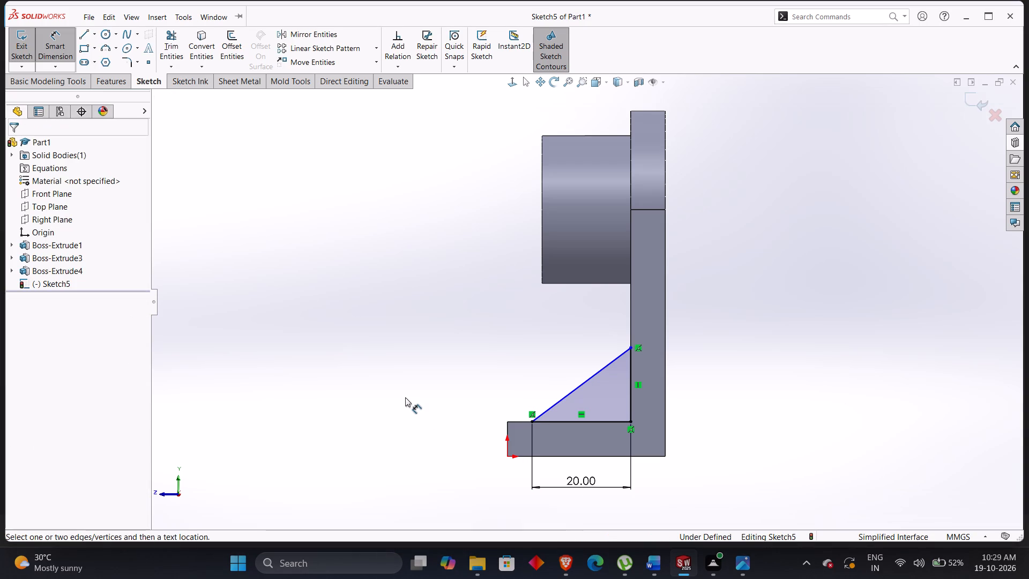
Dimension the triangle's vertical edge along the leg, setting it to 20 mm.
key("alt+Tab")
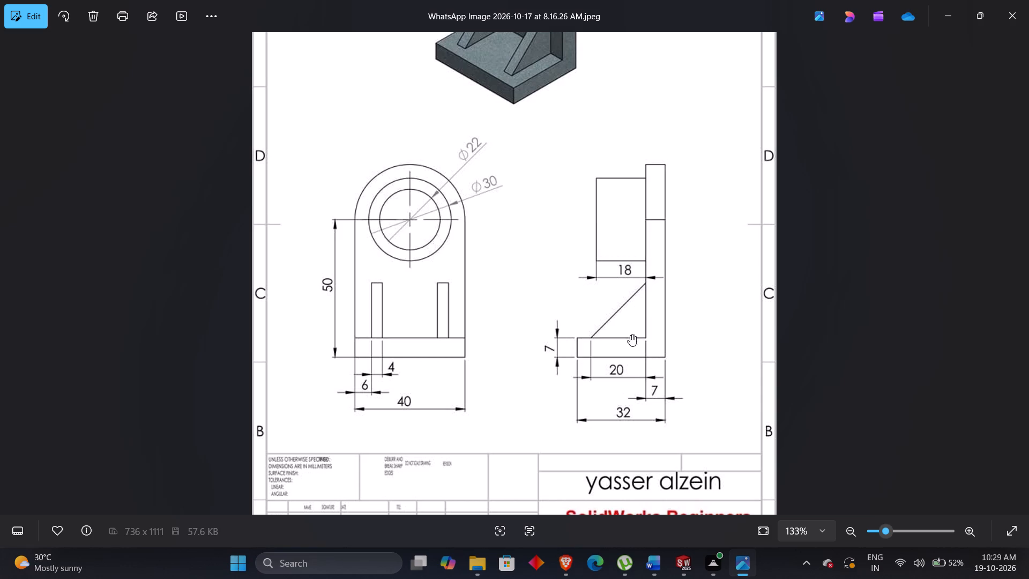
key("alt+Tab")
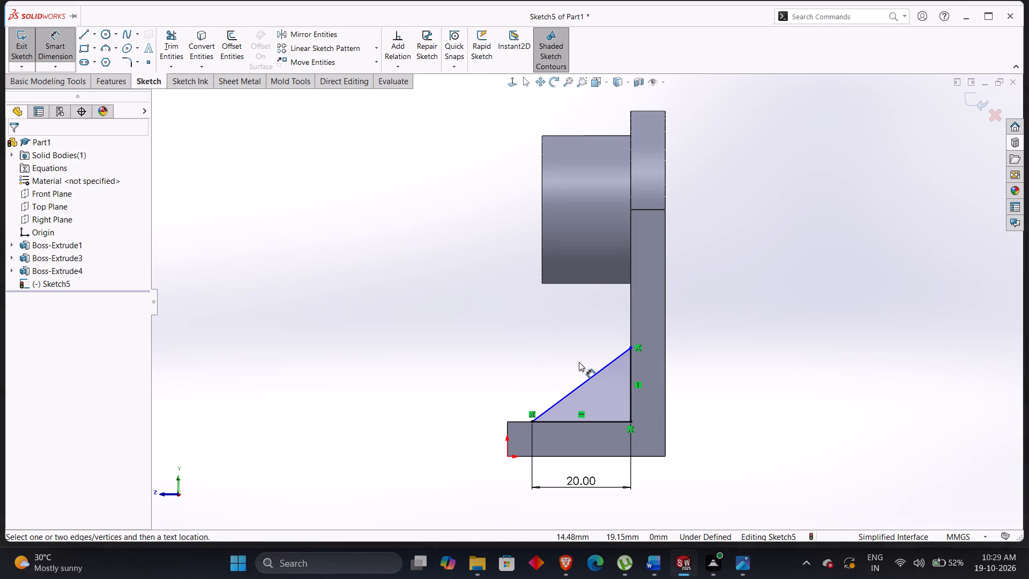
key("alt+Tab")
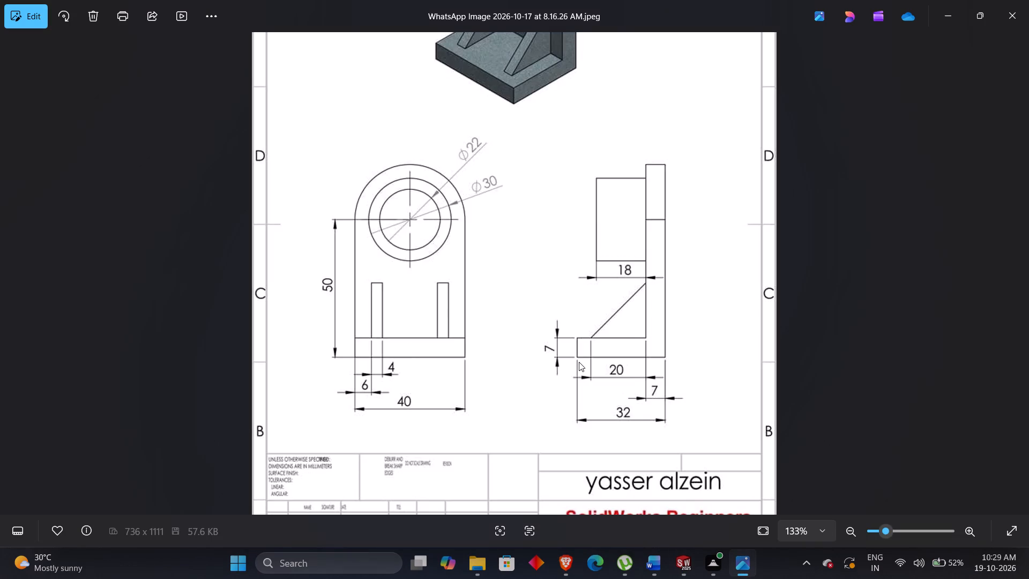
key("alt+Tab")
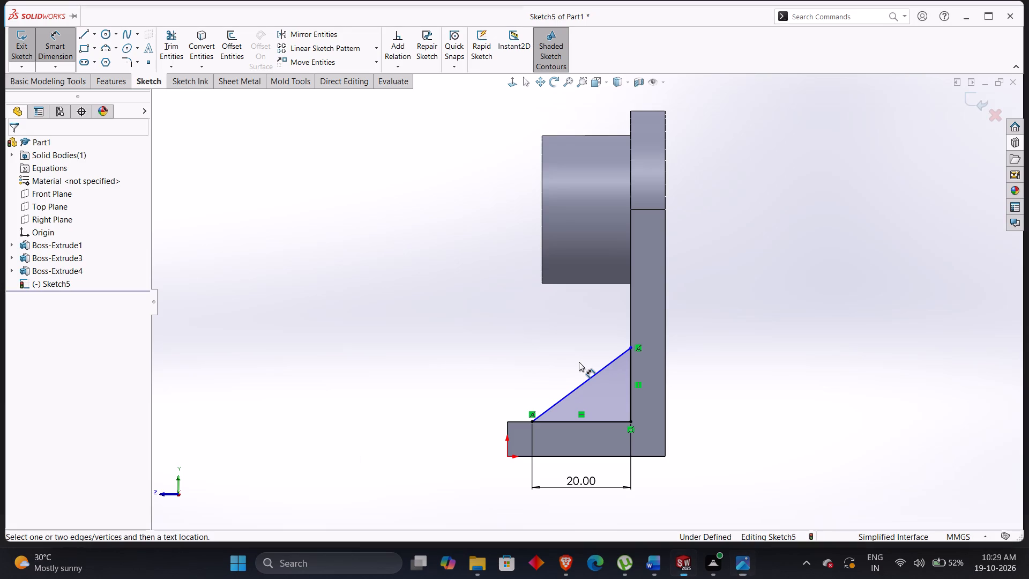
key("alt+Tab")
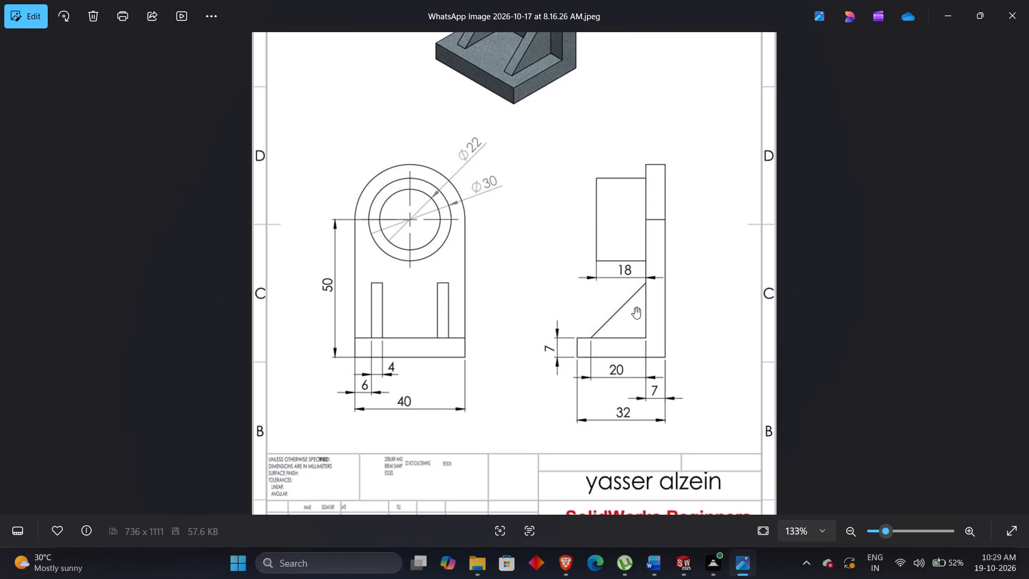
key("alt+Tab")
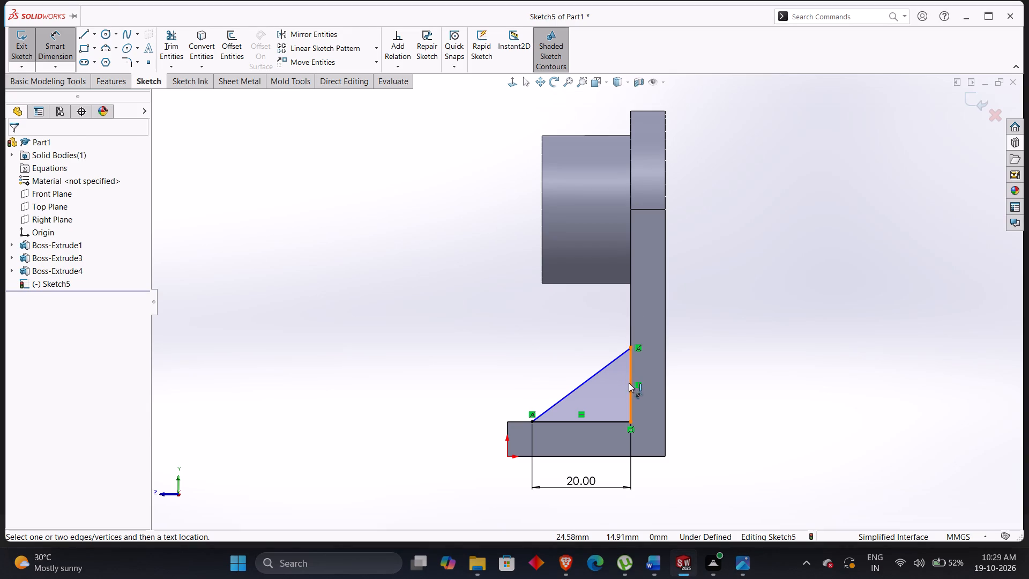
left_click(629, 383)
left_click(697, 380)
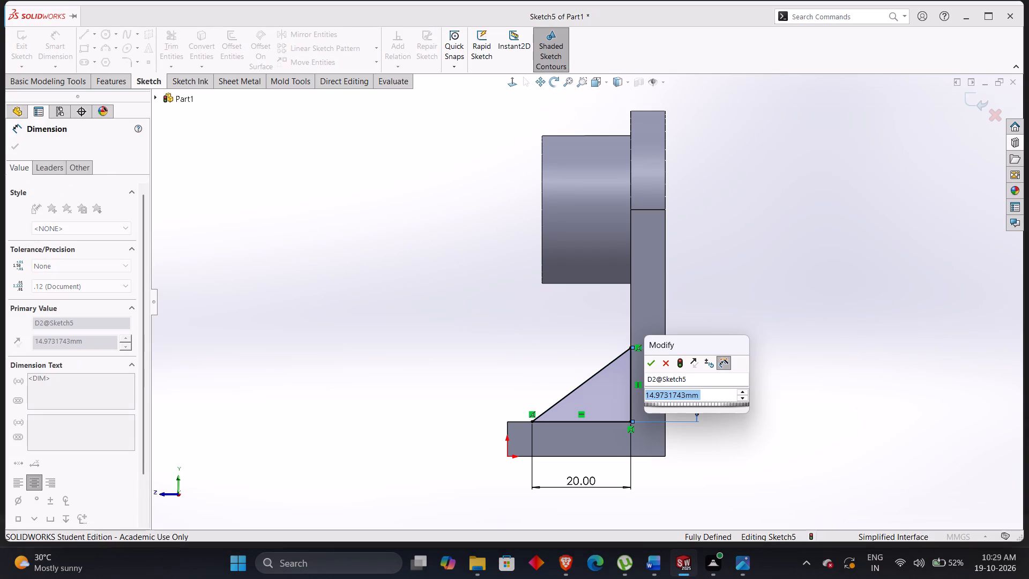
type("20")
key("Return")
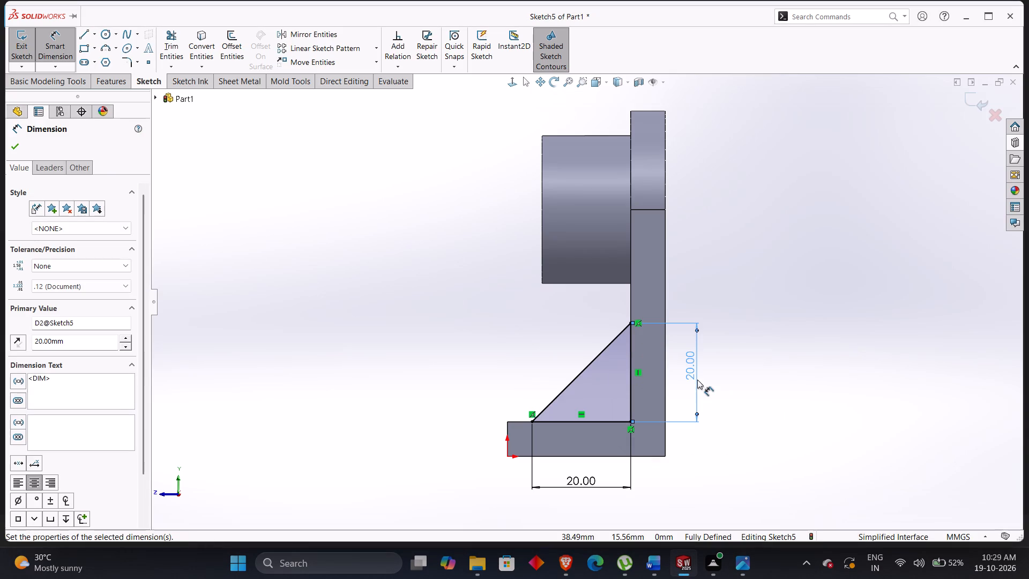
left_click(389, 351)
Start a boss extrusion of the triangle from a 6 mm offset, with the offset direction reversed into the bracket.
middle_click_drag(390, 351, 441, 352)
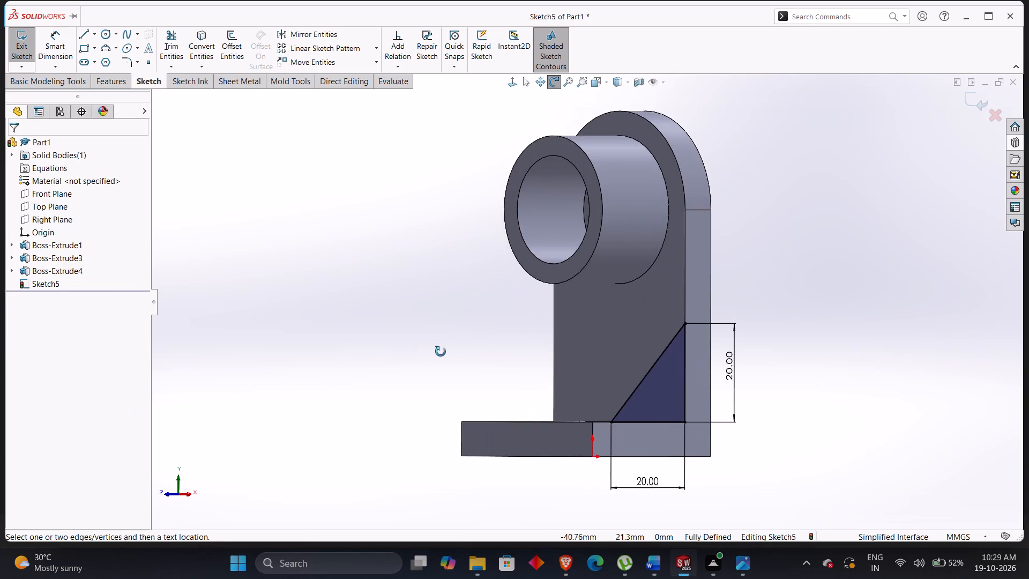
middle_click_drag(441, 352, 404, 360)
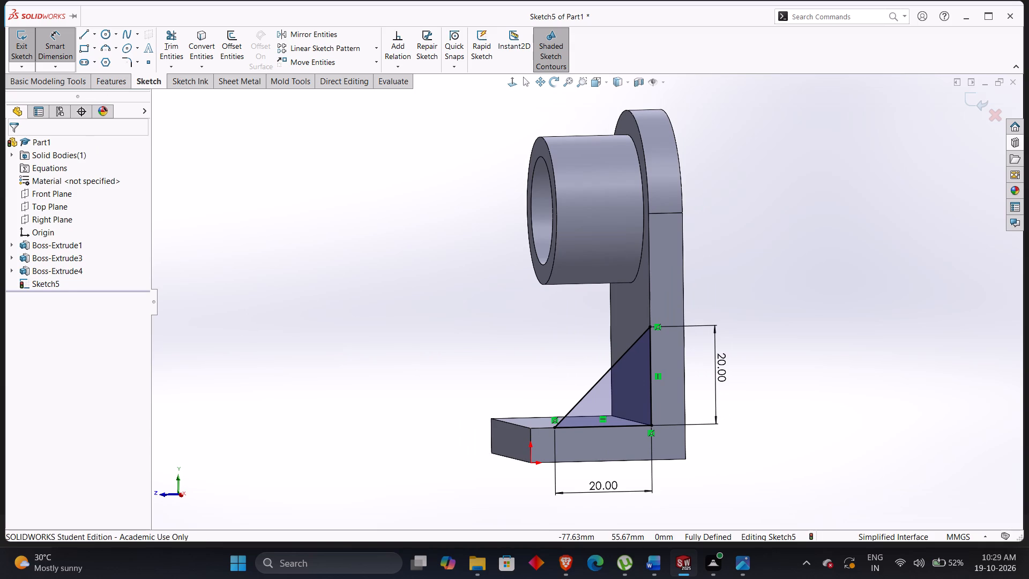
key("shift+e")
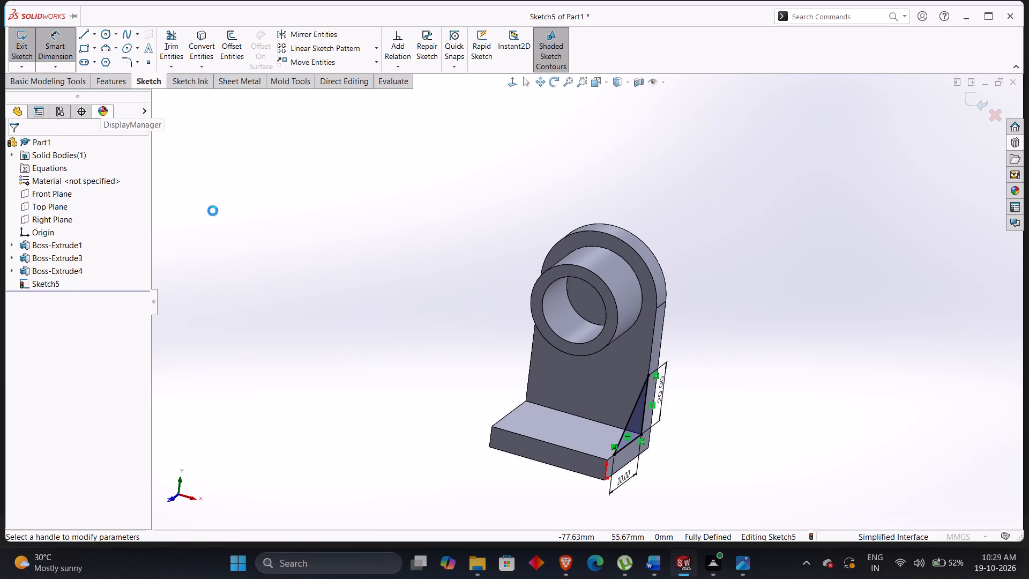
left_click(80, 179)
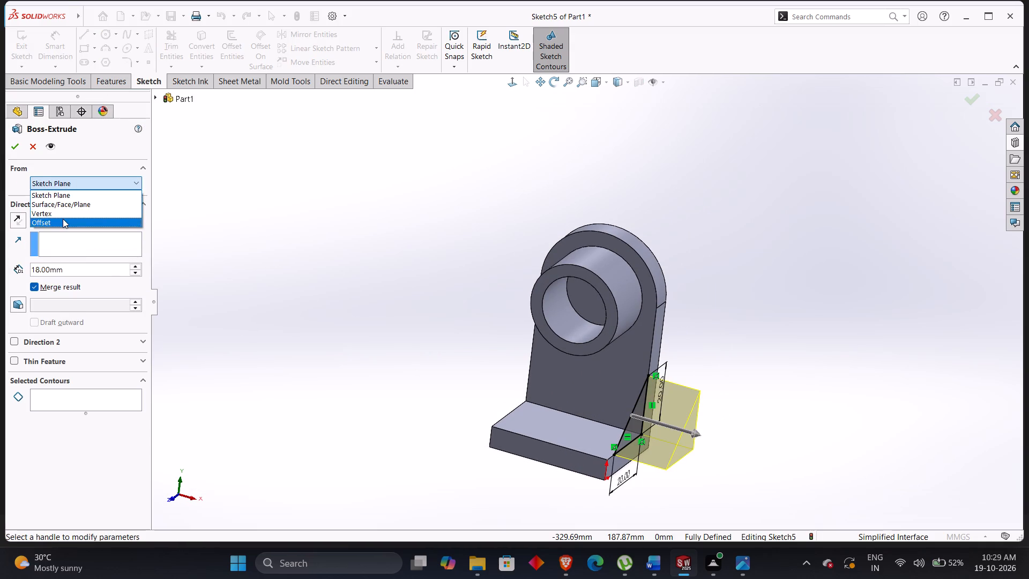
left_click(63, 219)
left_click(19, 183)
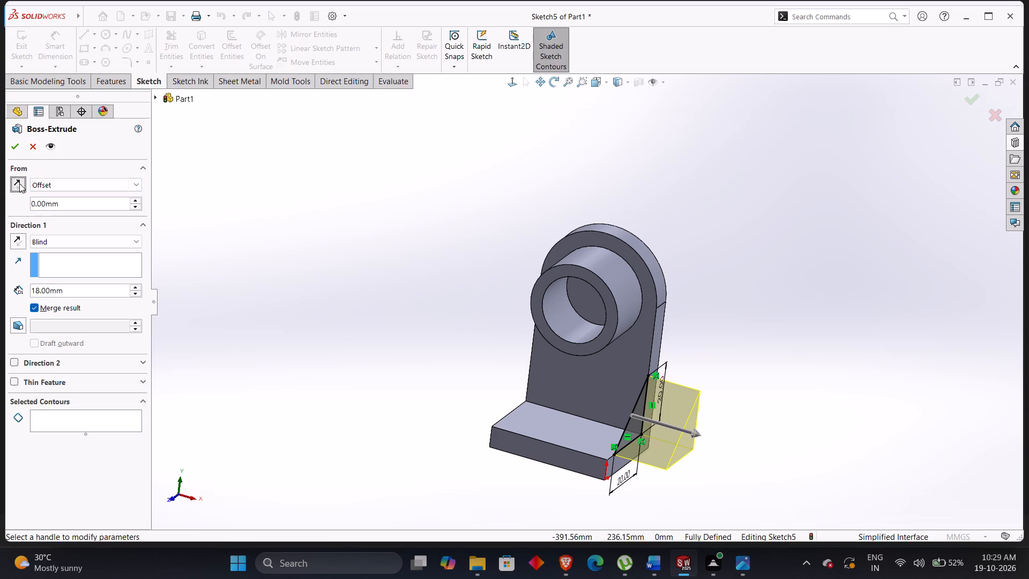
left_click(19, 183)
left_click_drag(59, 203, 28, 203)
key("6")
key("Return")
left_click(9, 186)
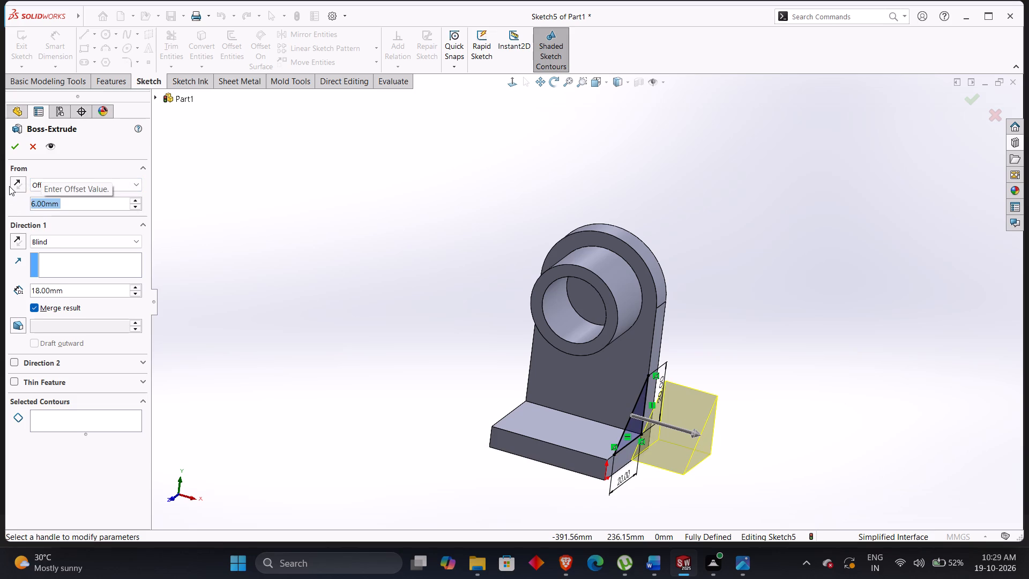
left_click(9, 186)
left_click(212, 186)
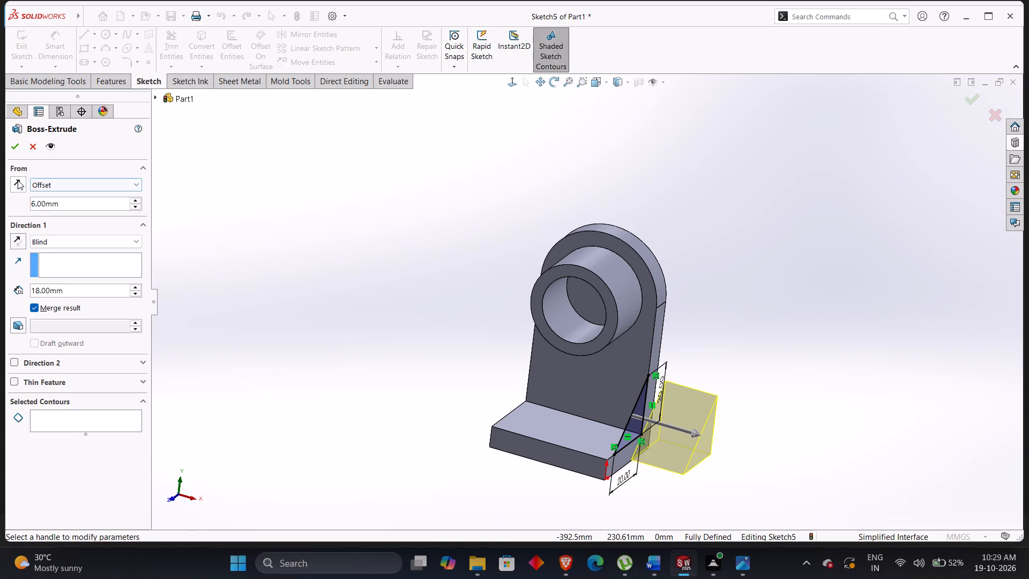
left_click(18, 184)
Complete the rib extrusion with a blind depth of 4 mm toward the side face, merged with the bracket.
left_click(81, 239)
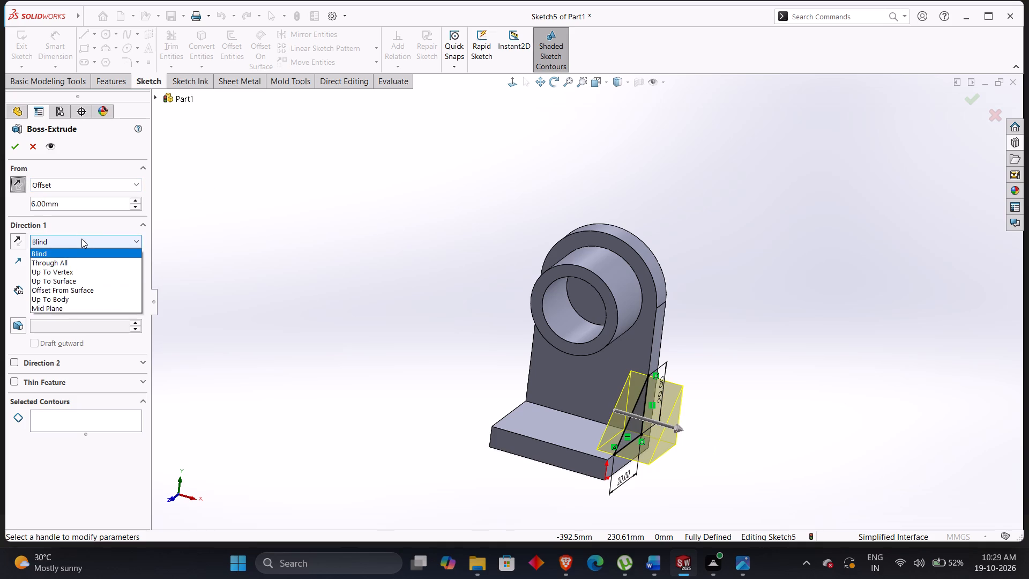
left_click(80, 240)
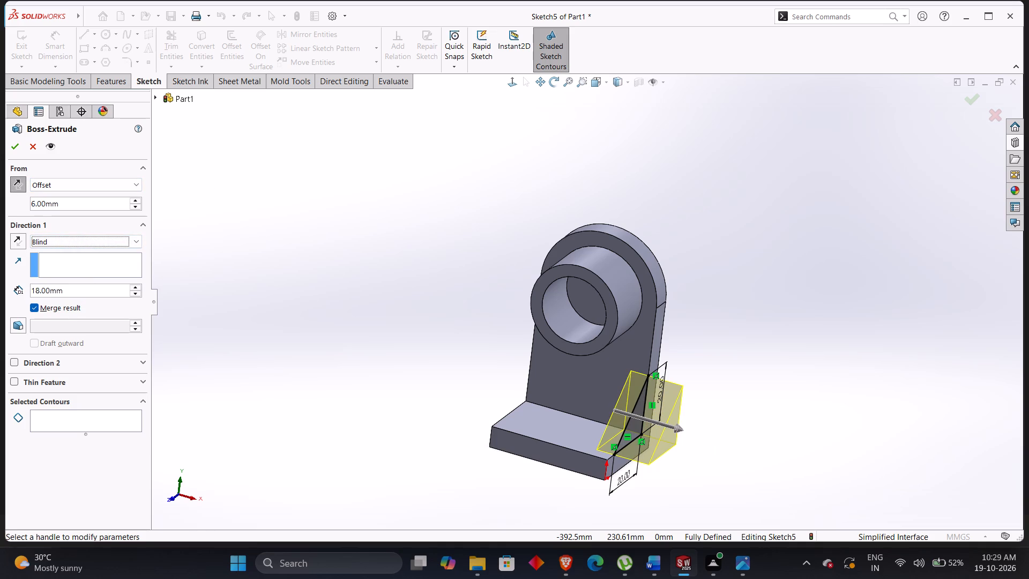
left_click_drag(83, 292, 23, 292)
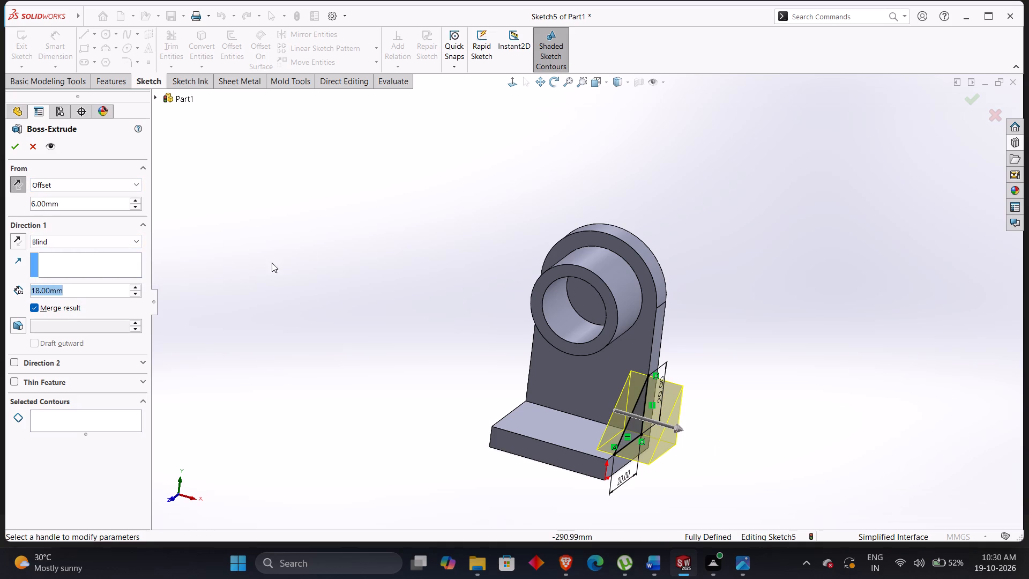
left_click(15, 187)
left_click(15, 187)
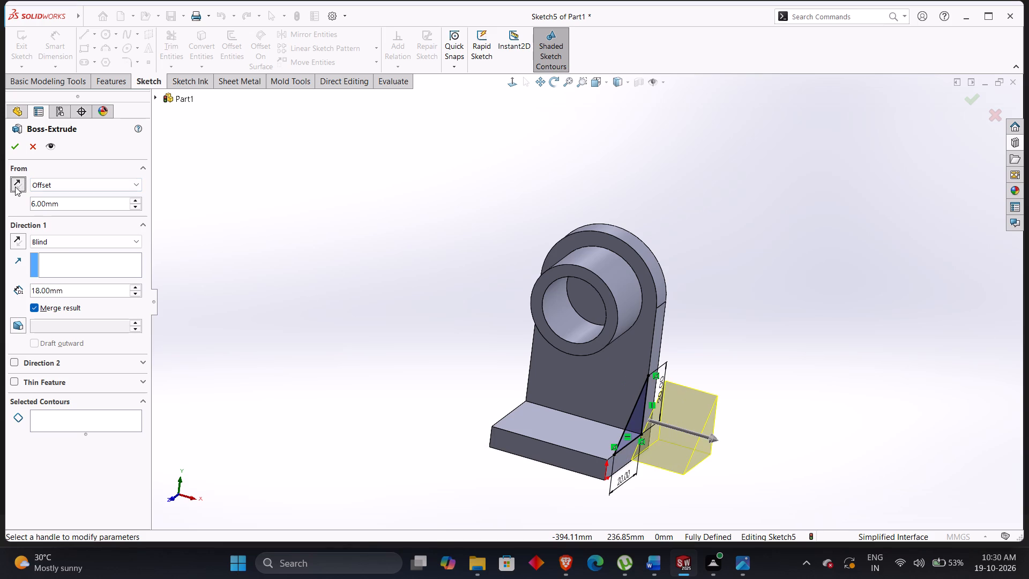
key("alt+Tab")
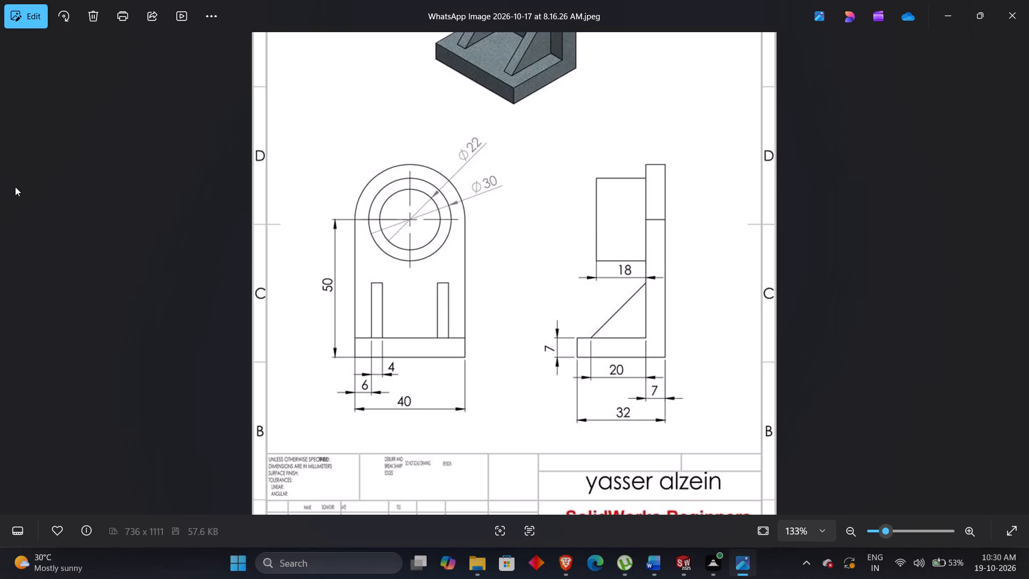
key("alt+Tab")
left_click_drag(64, 287, 28, 288)
key("4")
key("Return")
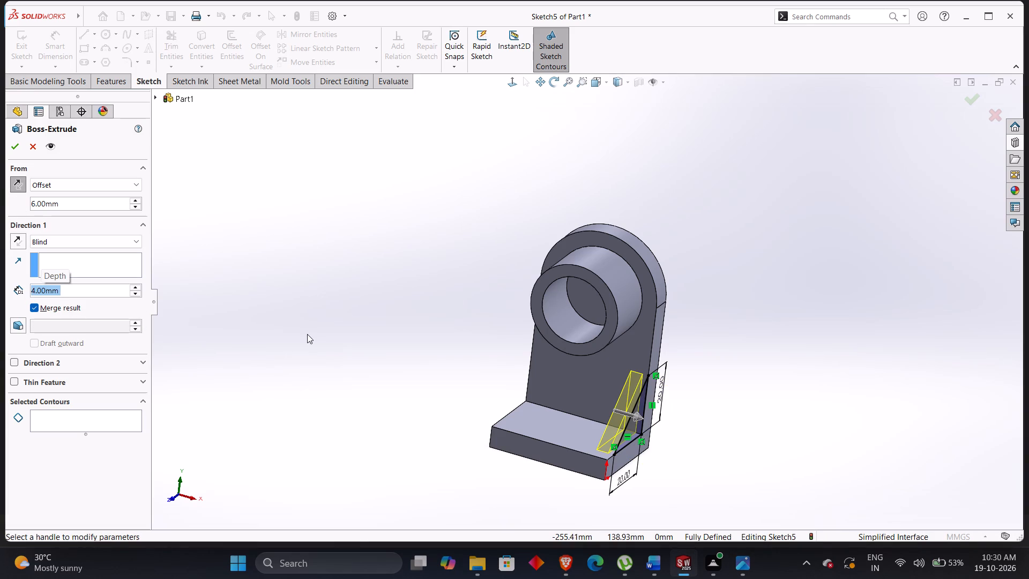
middle_click_drag(308, 333, 296, 326)
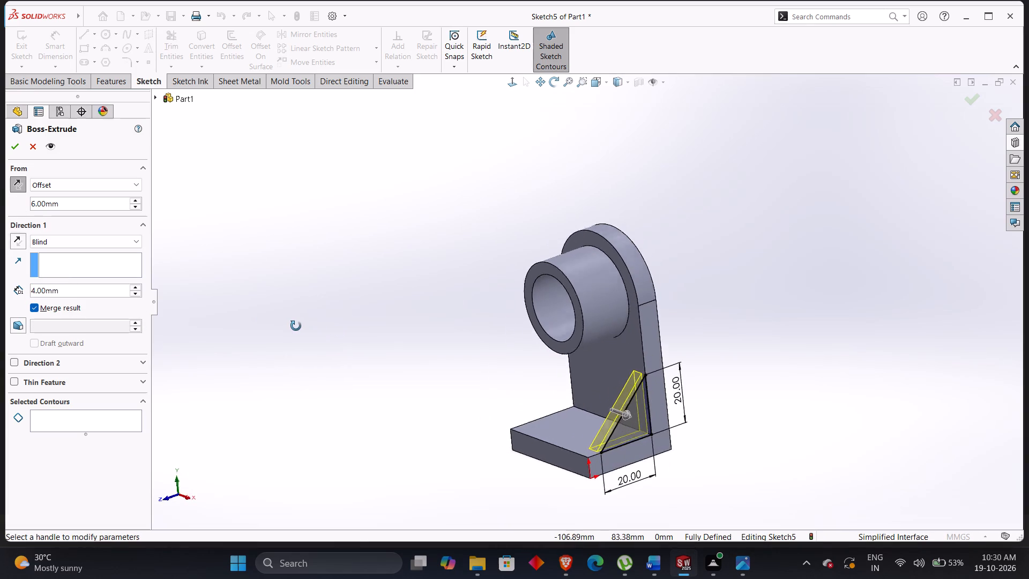
middle_click_drag(296, 326, 299, 314)
left_click_drag(74, 206, 22, 209)
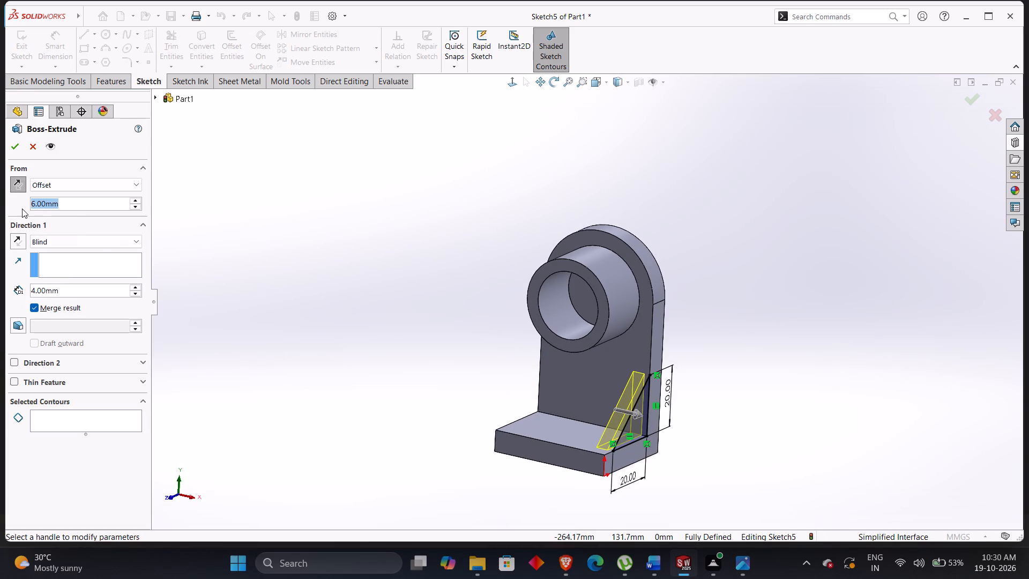
key("alt+Tab")
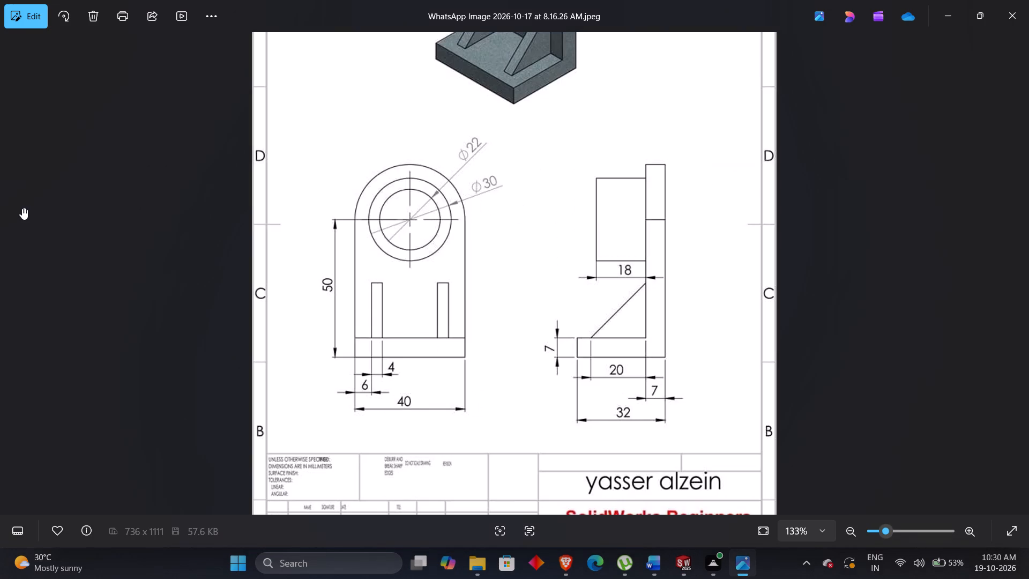
key("alt+Tab")
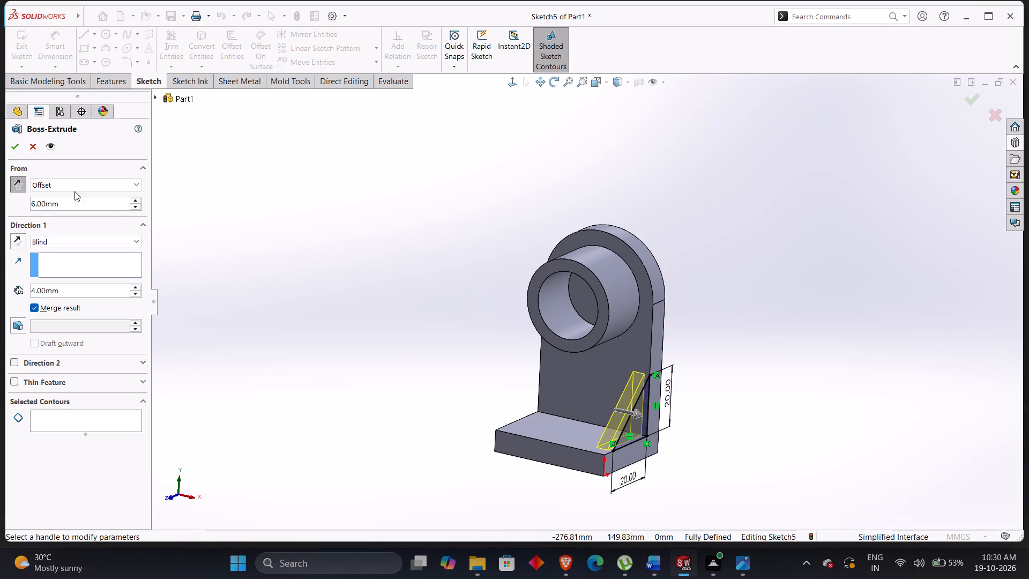
left_click(13, 153)
left_click(314, 247)
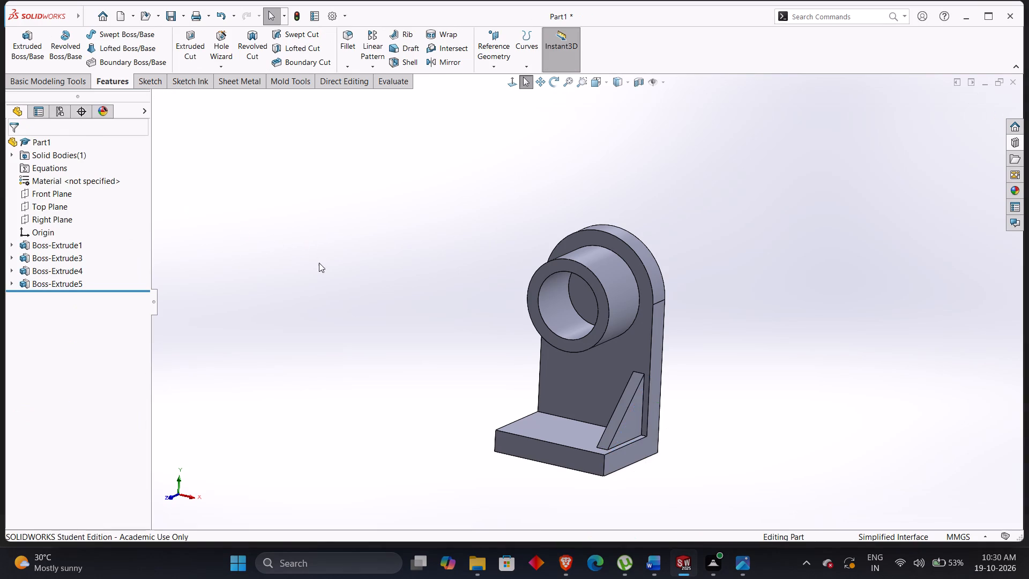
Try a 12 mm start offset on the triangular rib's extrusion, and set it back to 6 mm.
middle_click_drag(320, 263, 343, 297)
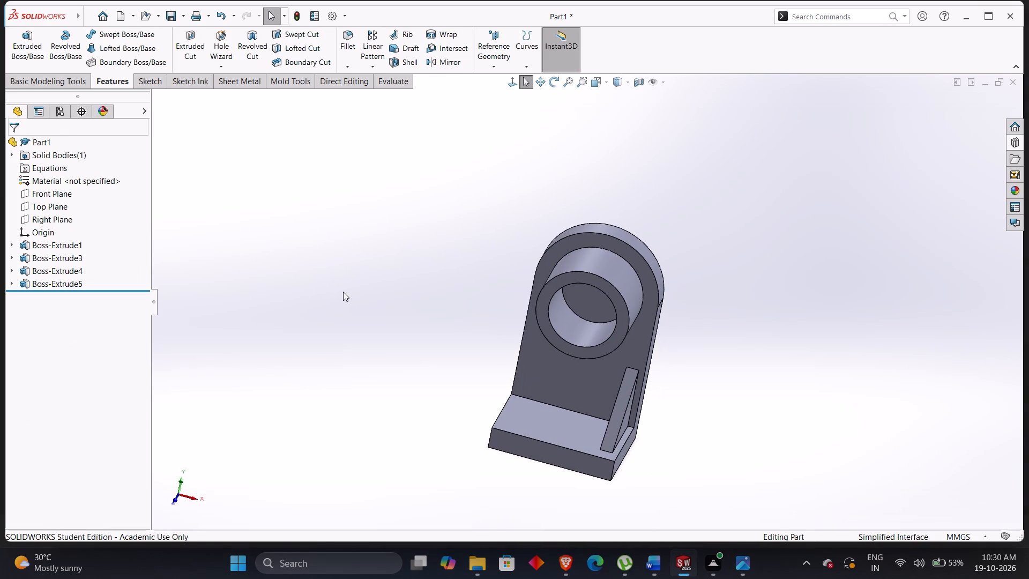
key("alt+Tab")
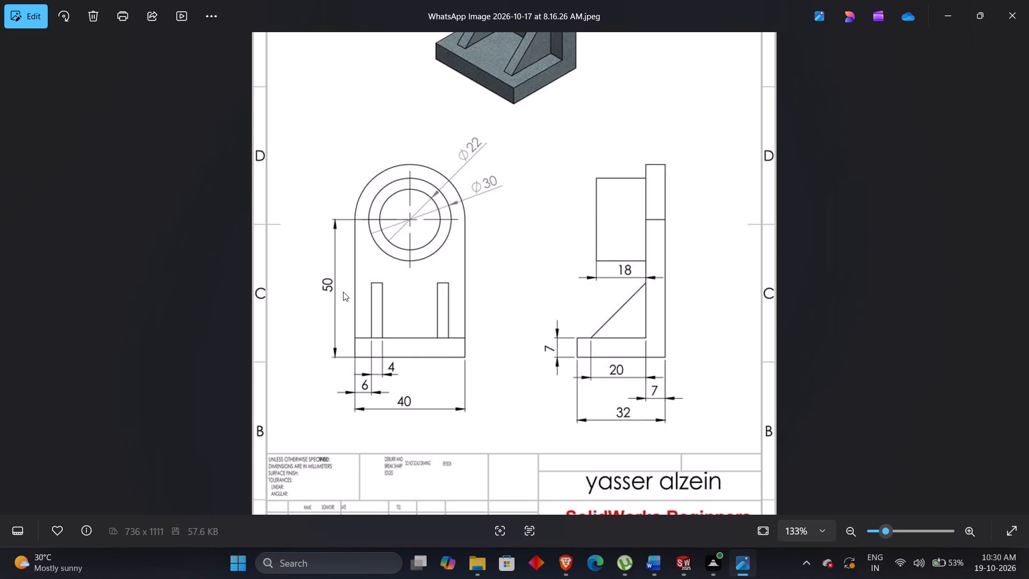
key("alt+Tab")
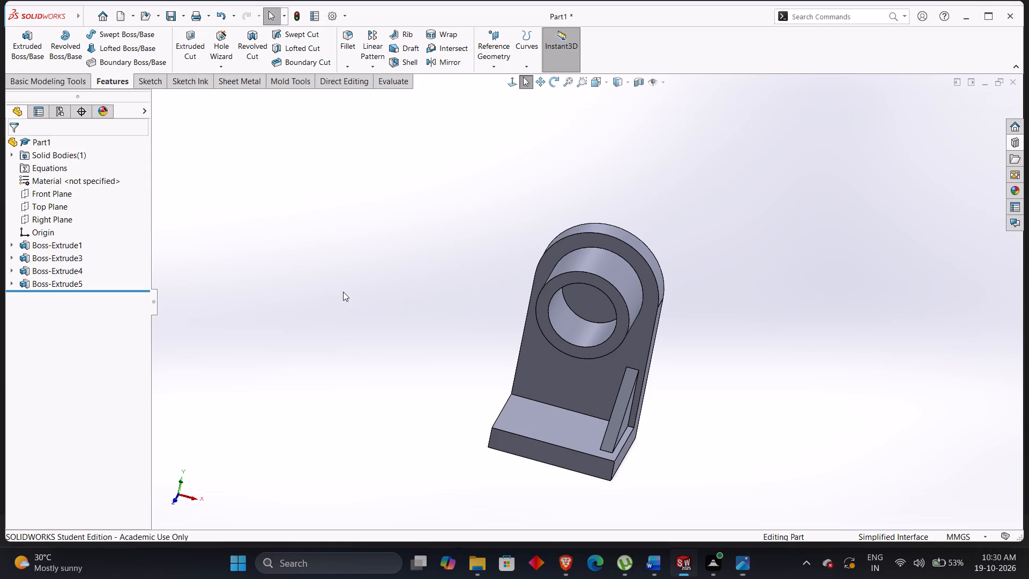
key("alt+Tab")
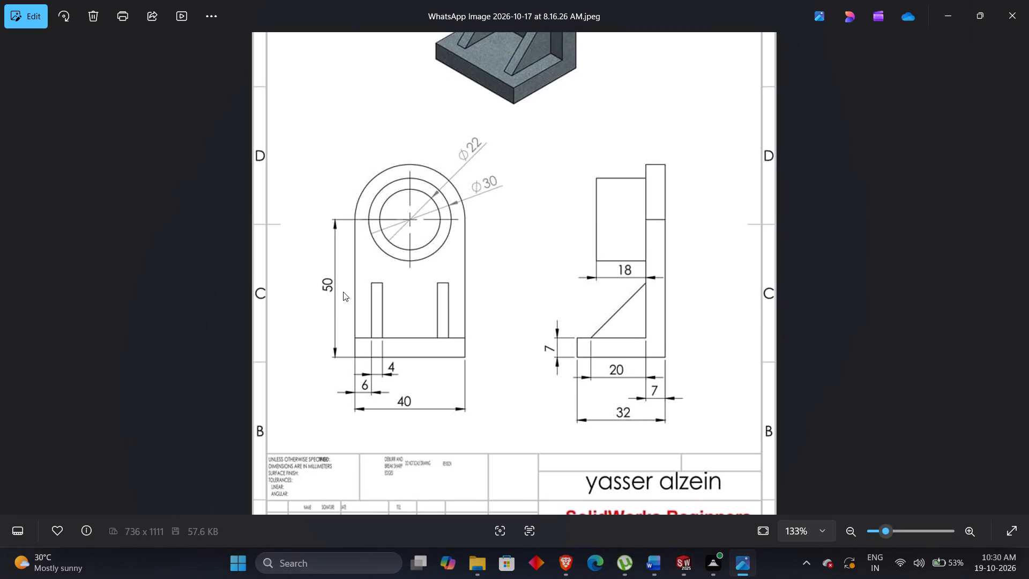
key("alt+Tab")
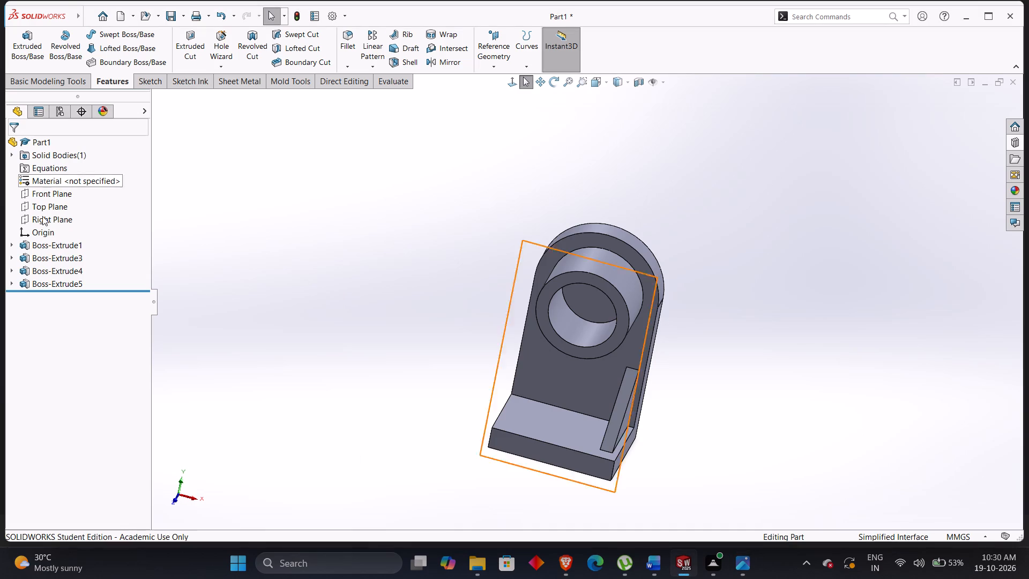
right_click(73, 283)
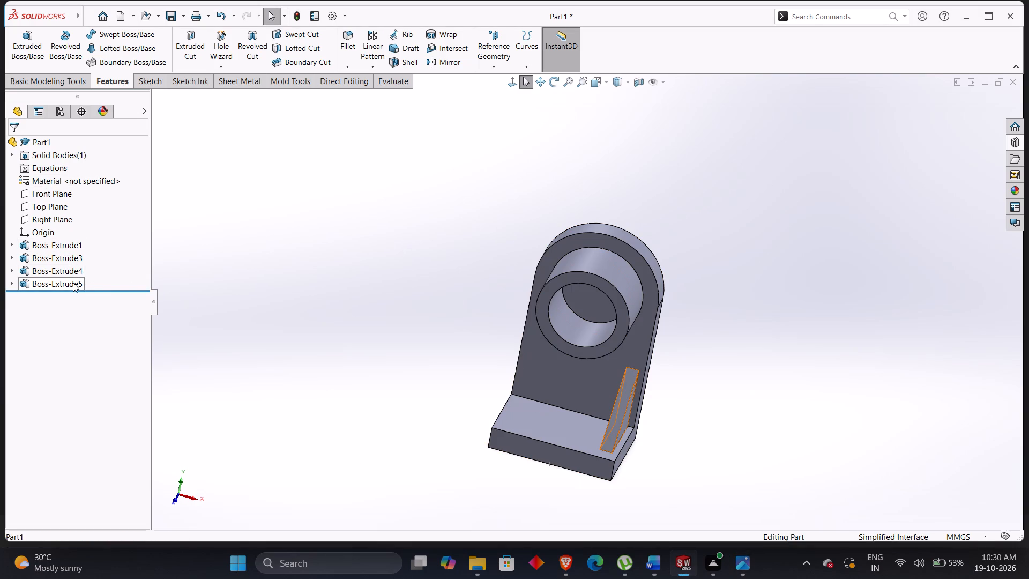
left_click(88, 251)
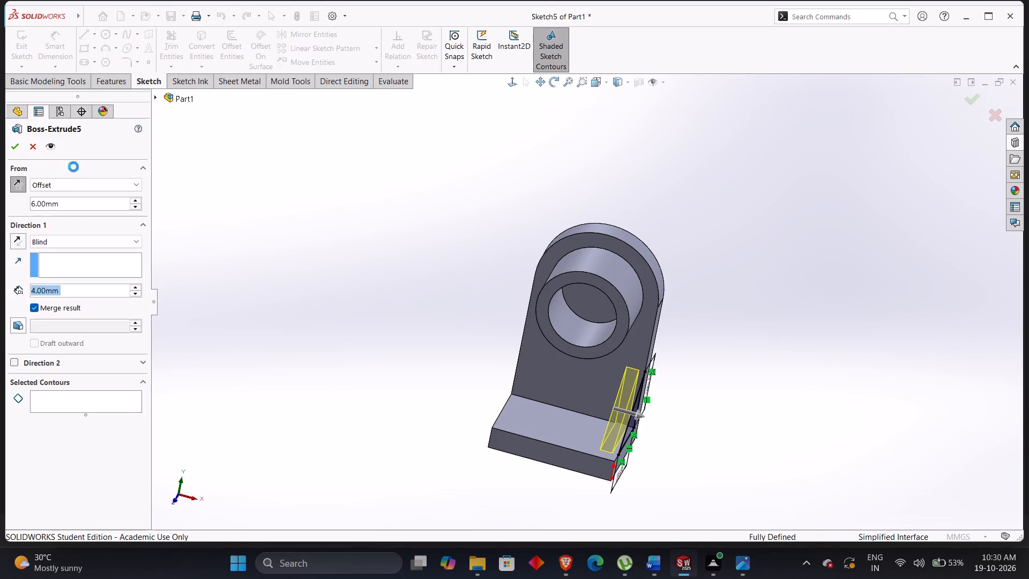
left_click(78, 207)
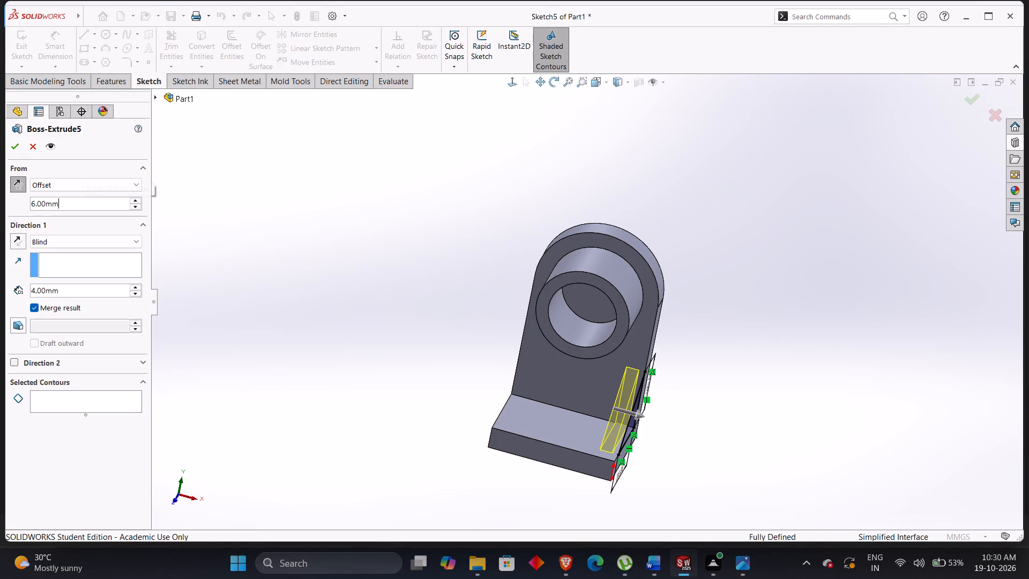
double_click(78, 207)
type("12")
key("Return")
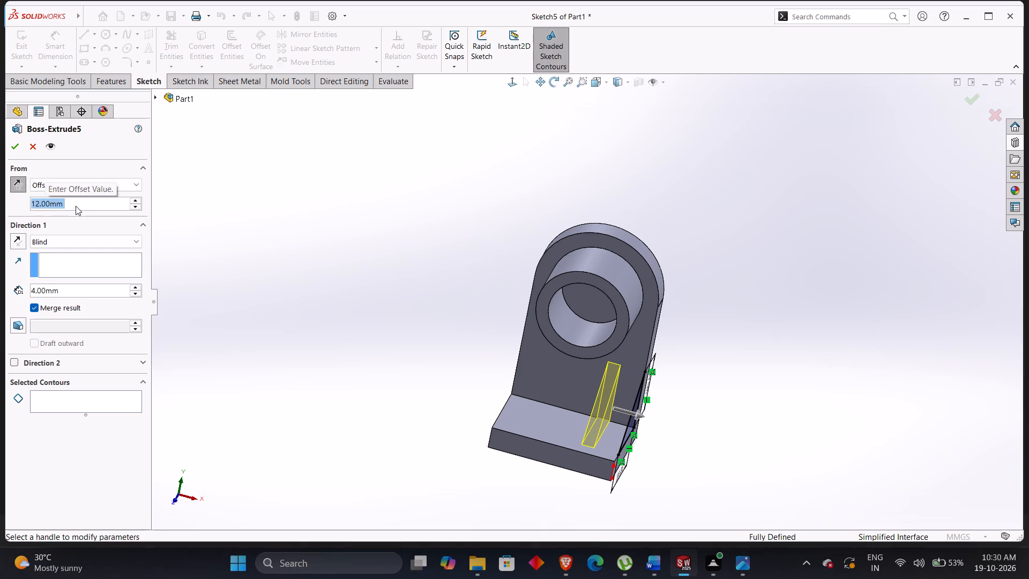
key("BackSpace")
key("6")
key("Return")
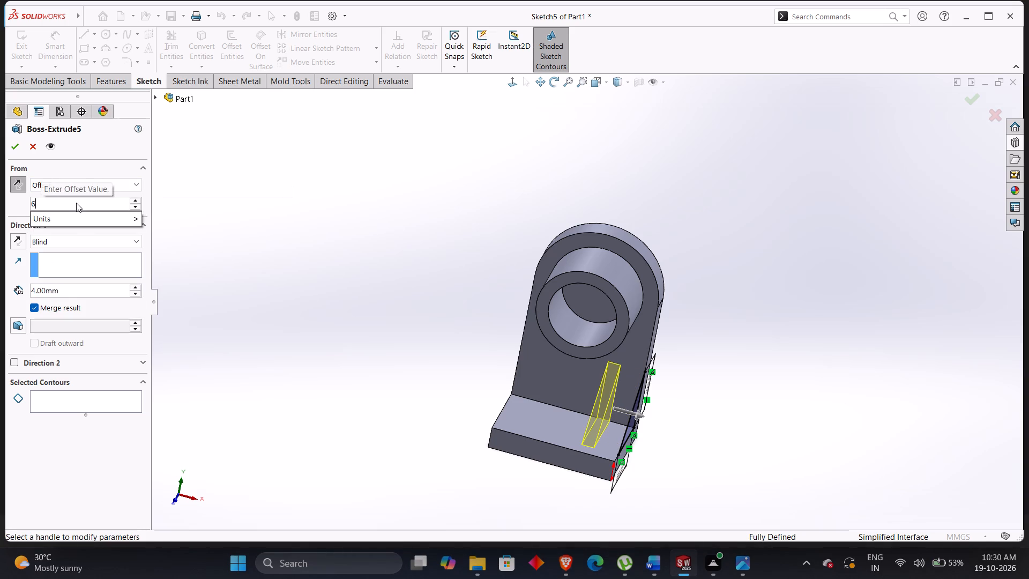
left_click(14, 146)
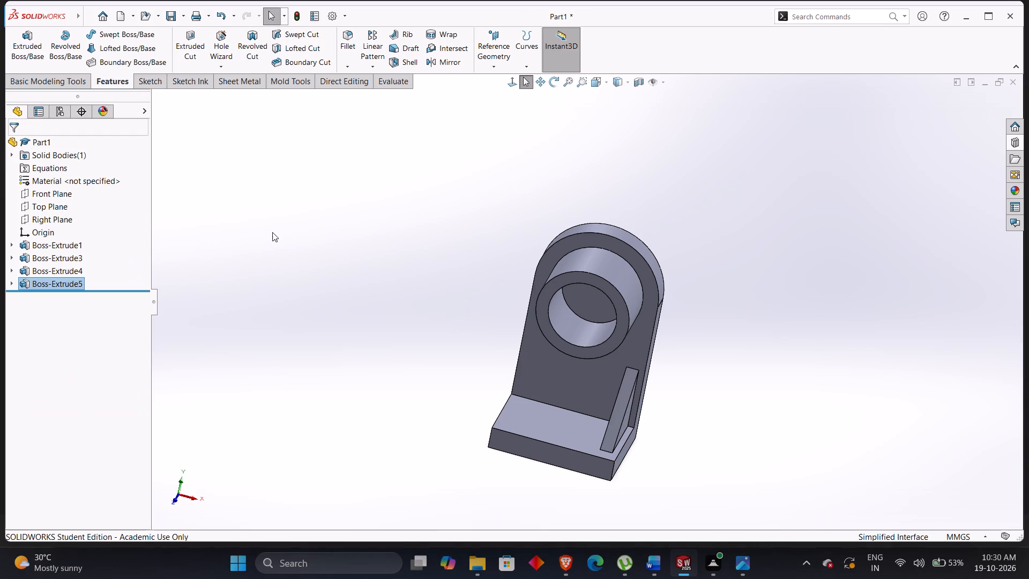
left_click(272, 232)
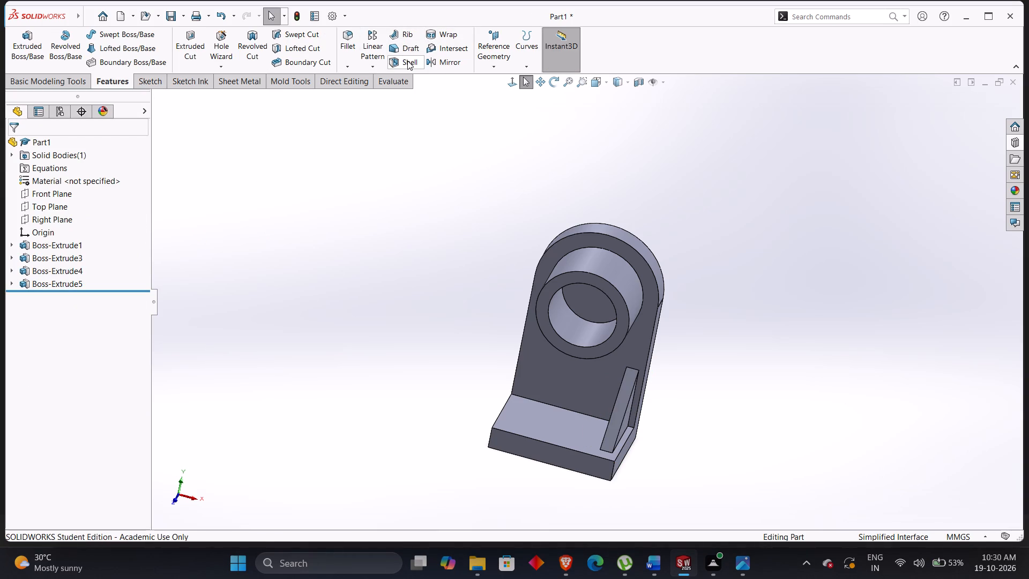
Mirror the triangular rib extrusion about the Right Plane to create the second rib.
left_click(367, 64)
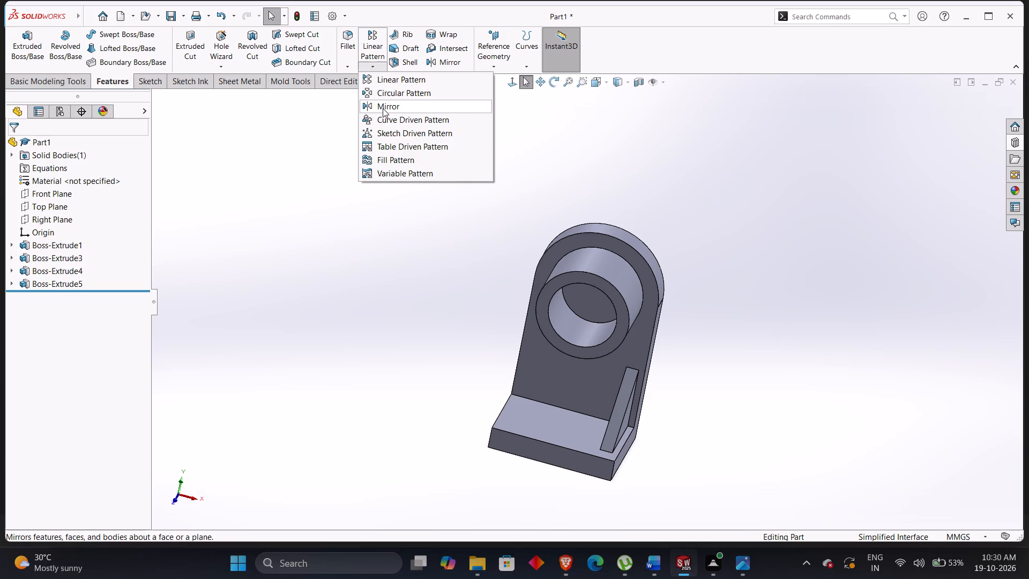
left_click(385, 103)
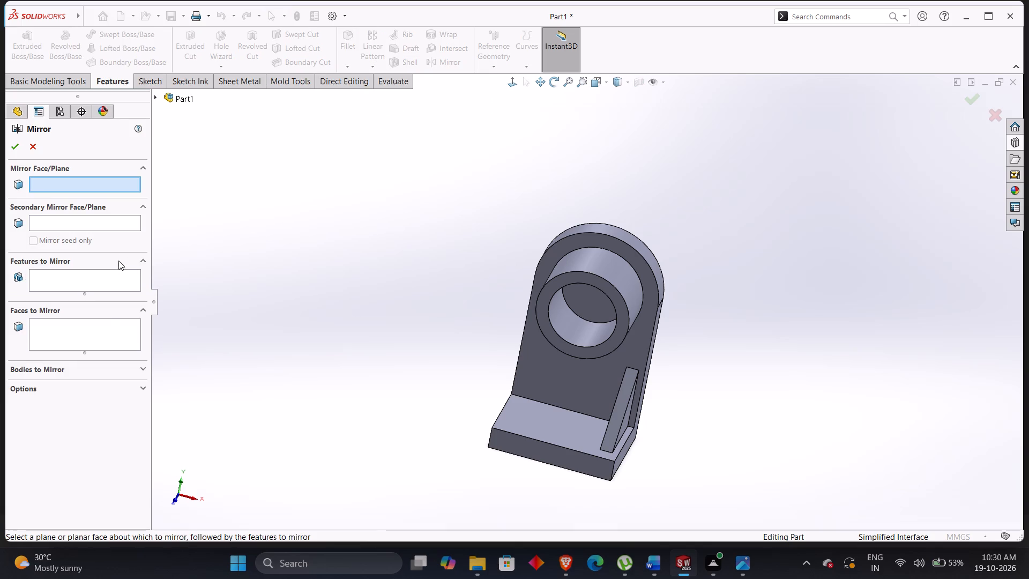
left_click(104, 275)
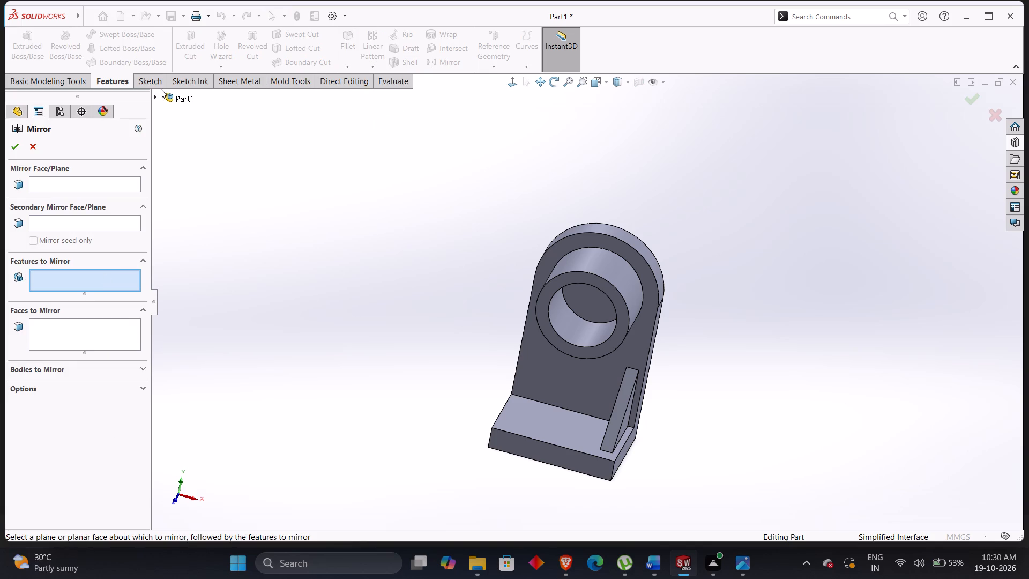
left_click(155, 95)
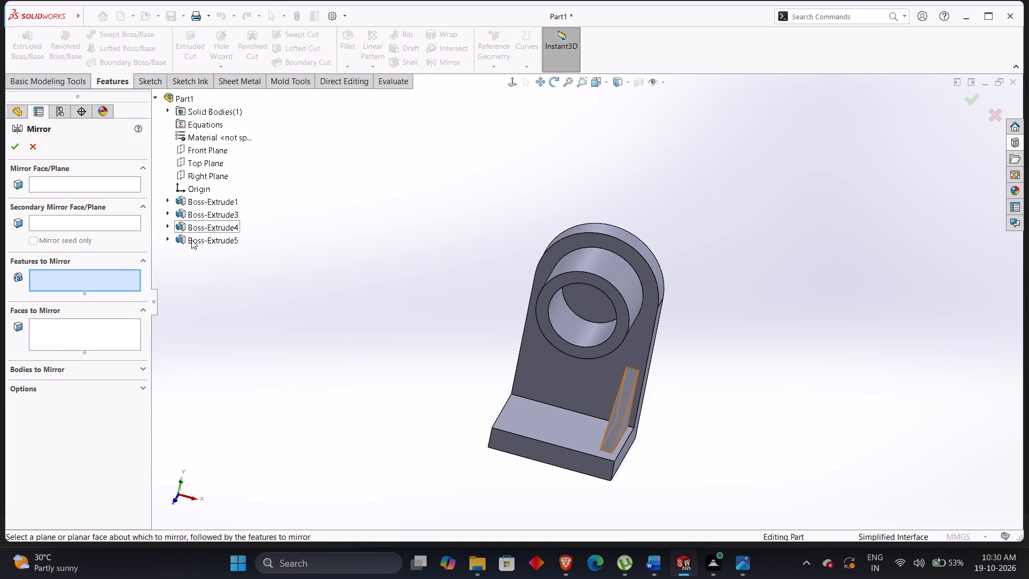
left_click(191, 240)
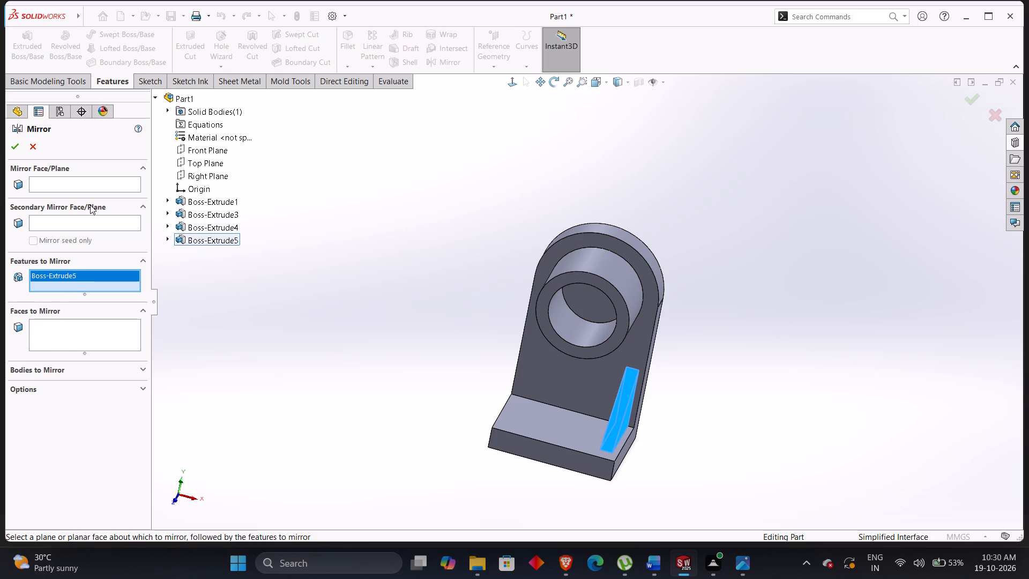
left_click(93, 183)
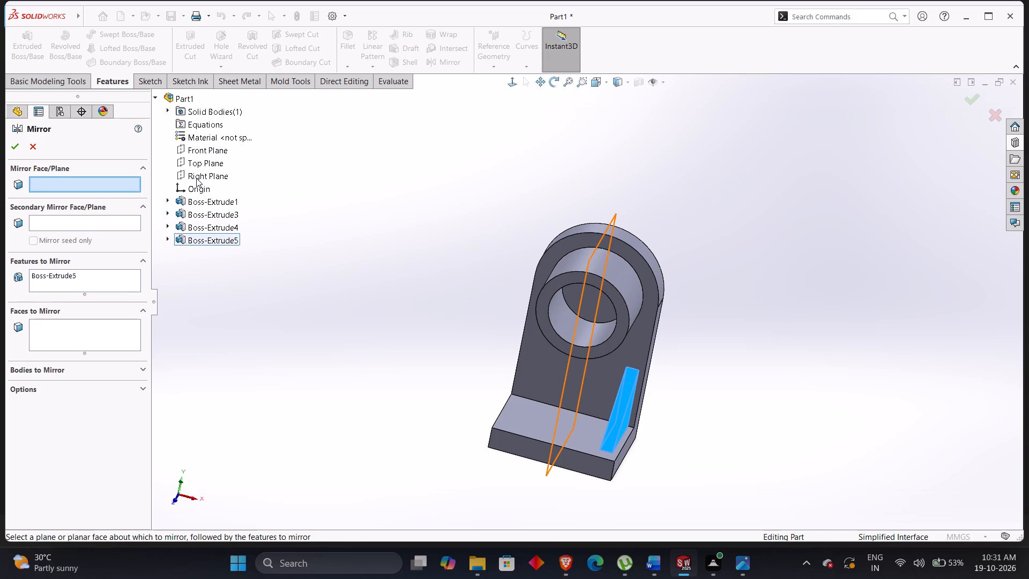
left_click(197, 177)
left_click(14, 149)
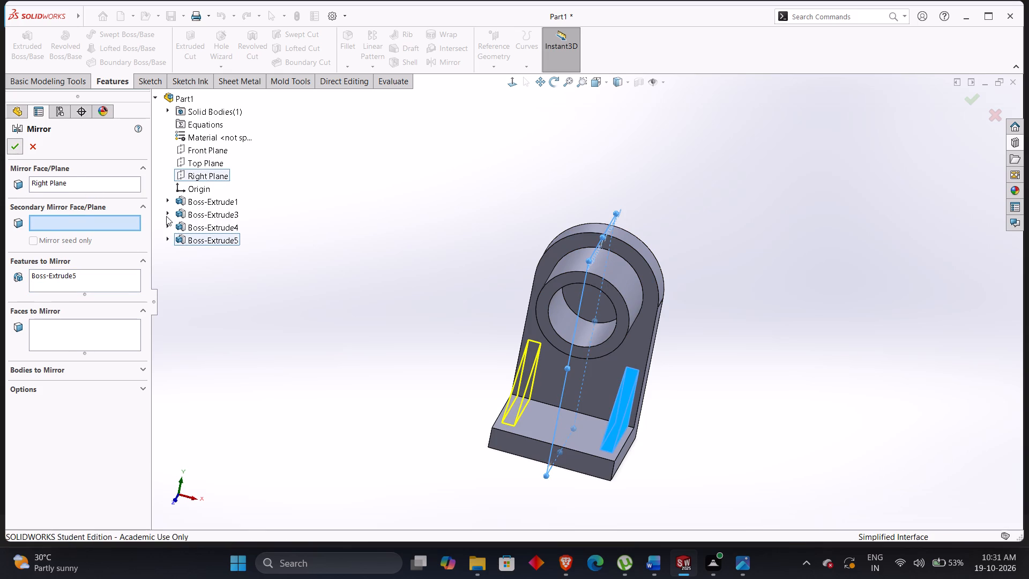
left_click(341, 227)
Compare the bracket in isometric and rotated views with the Exercise 28 reference drawing, including its pictorial view and ribs.
middle_click_drag(340, 257, 288, 255)
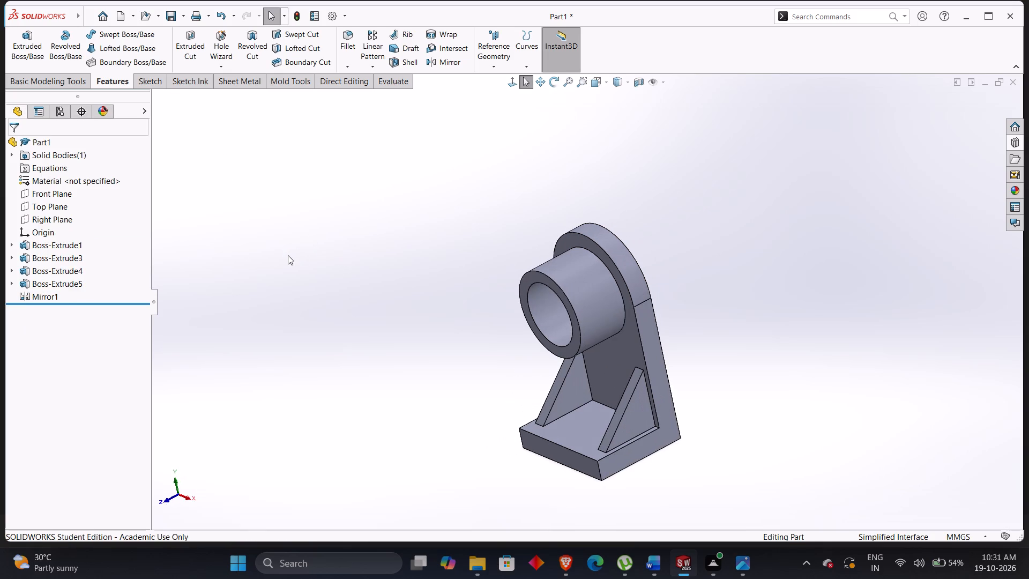
key("ctrl+7")
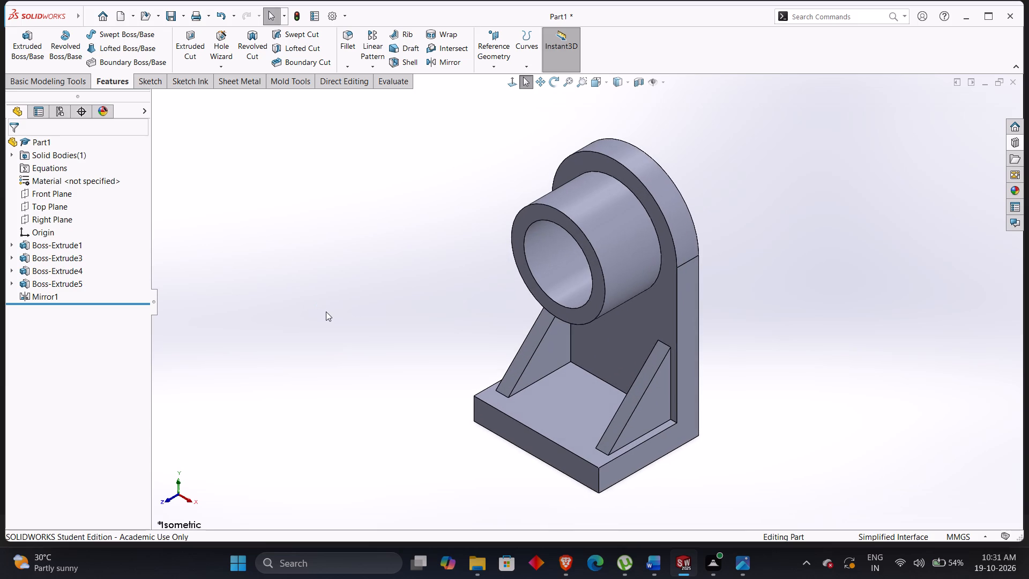
key("alt+Tab")
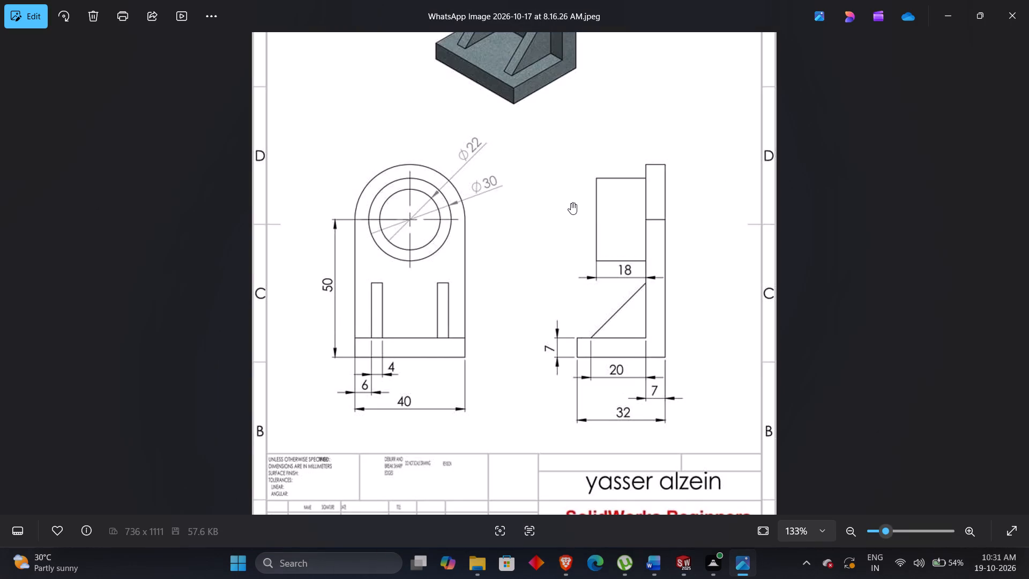
scroll(571, 201, "up", 4)
scroll(571, 199, "down", 10)
key("alt+Tab")
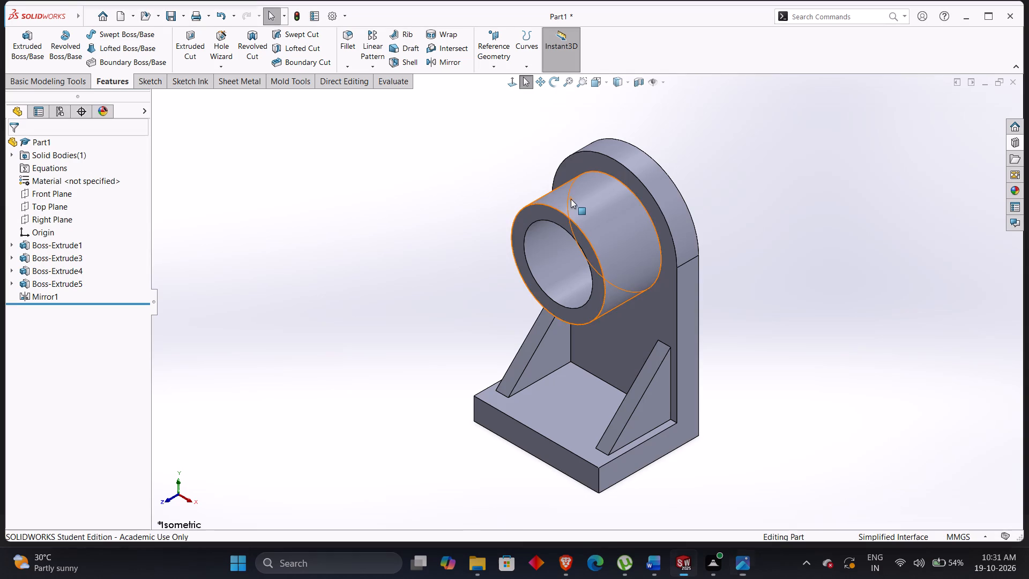
middle_click_drag(424, 234, 456, 205)
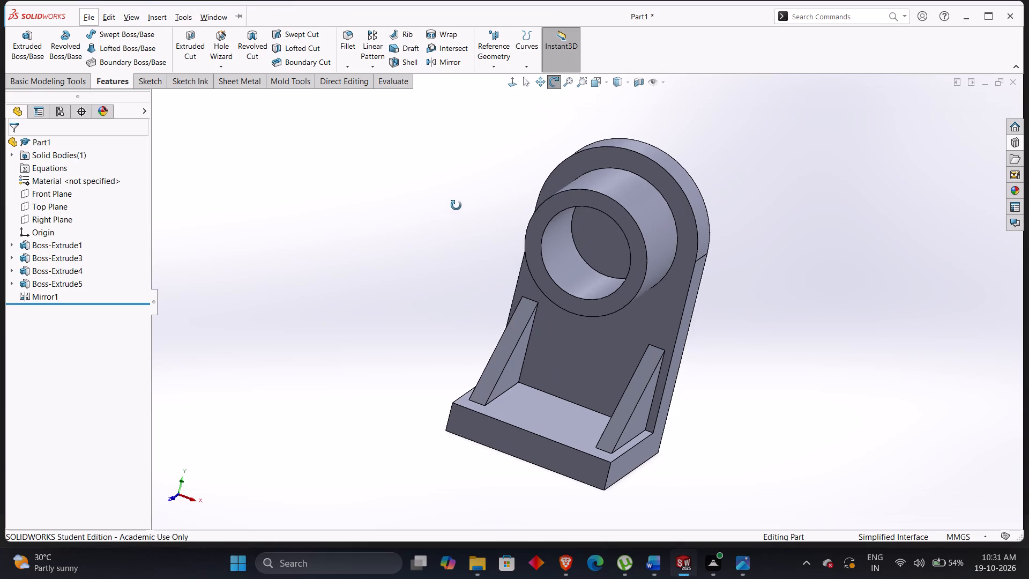
middle_click_drag(456, 205, 458, 204)
key("alt+Tab")
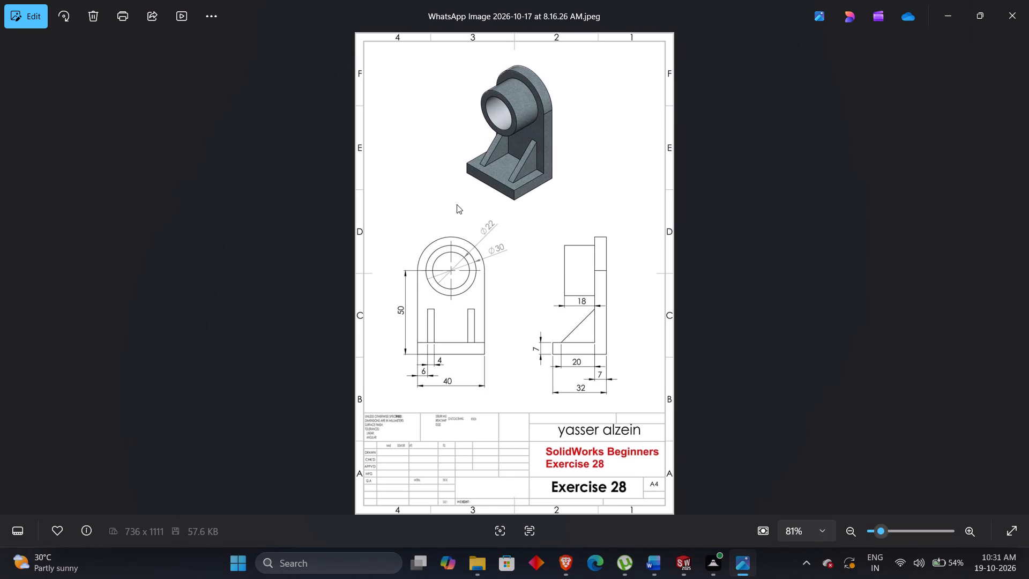
key("alt+Tab")
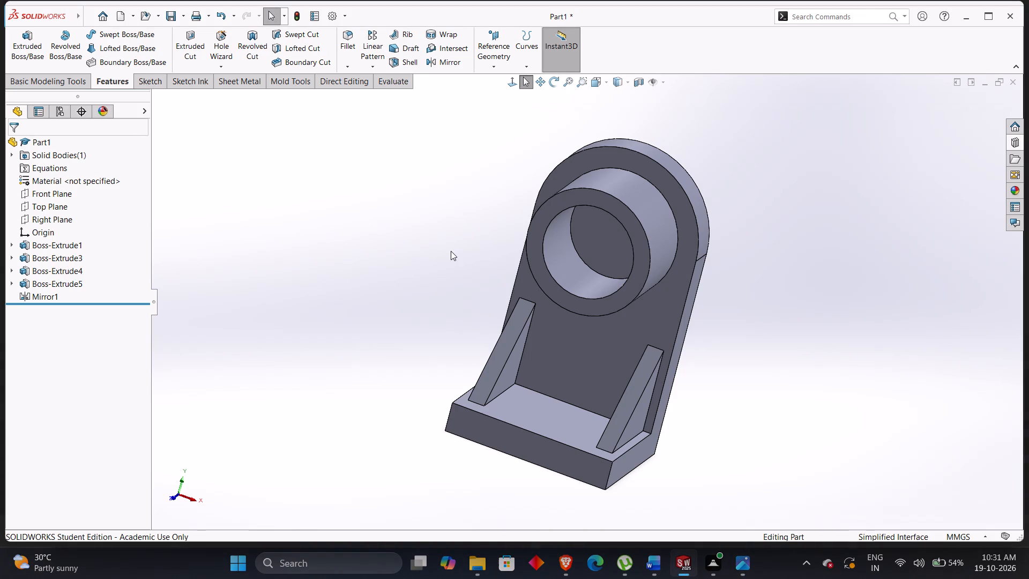
key("ctrl+7")
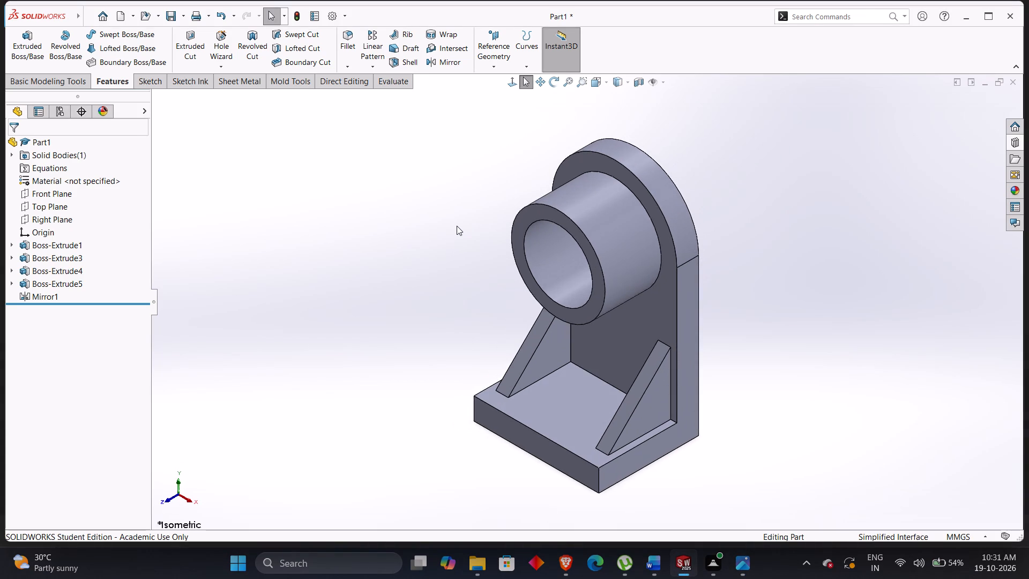
key("alt+Tab")
key("alt+Tab")
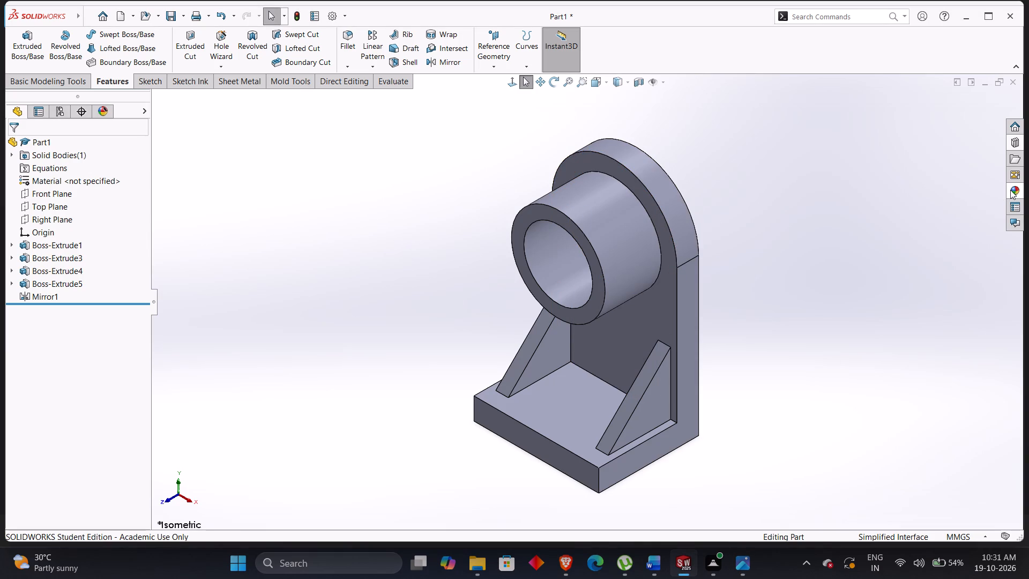
Apply a dark grey appearance from the Metal appearances to the whole bracket.
left_click(1011, 190)
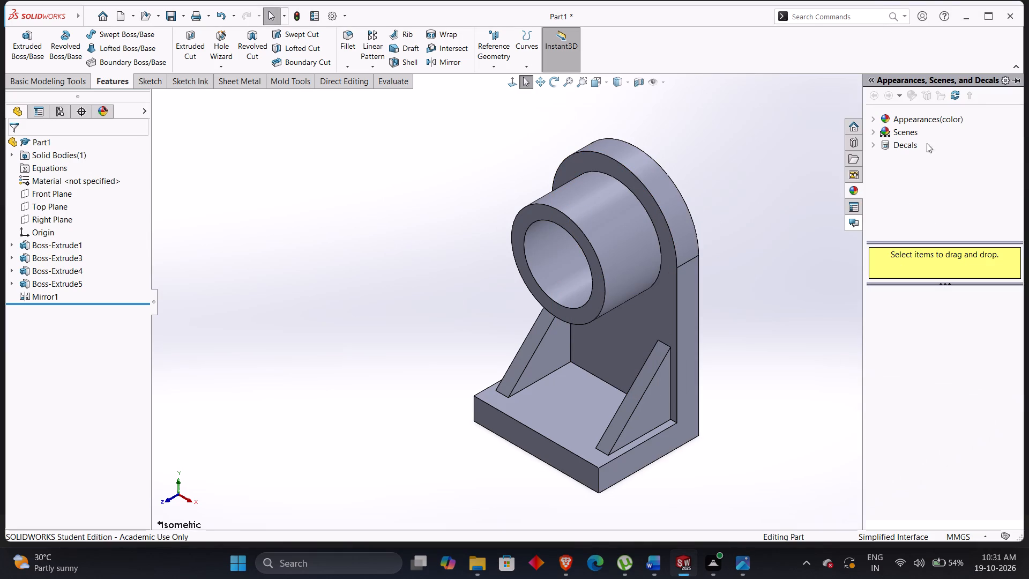
left_click(874, 121)
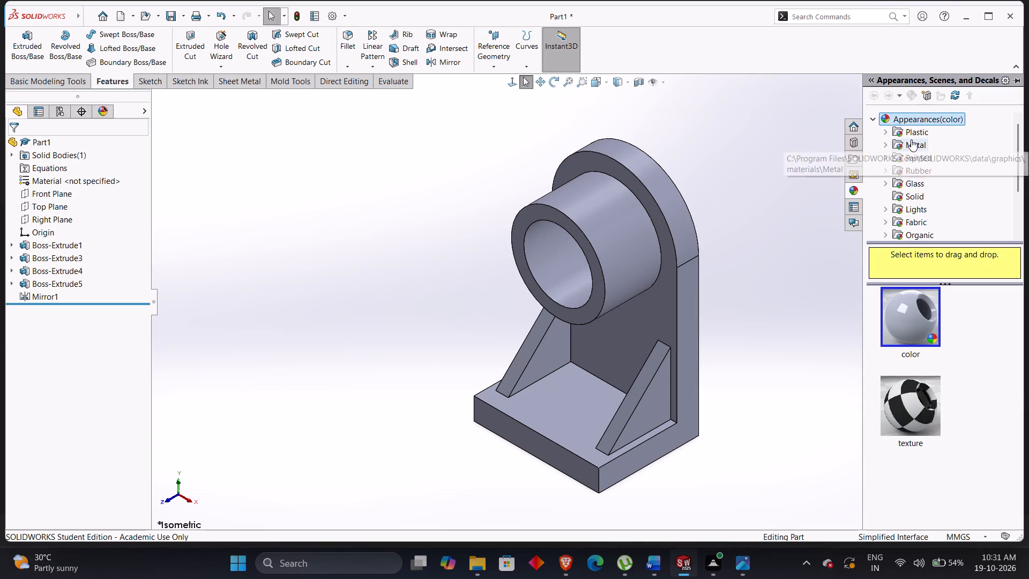
left_click(911, 139)
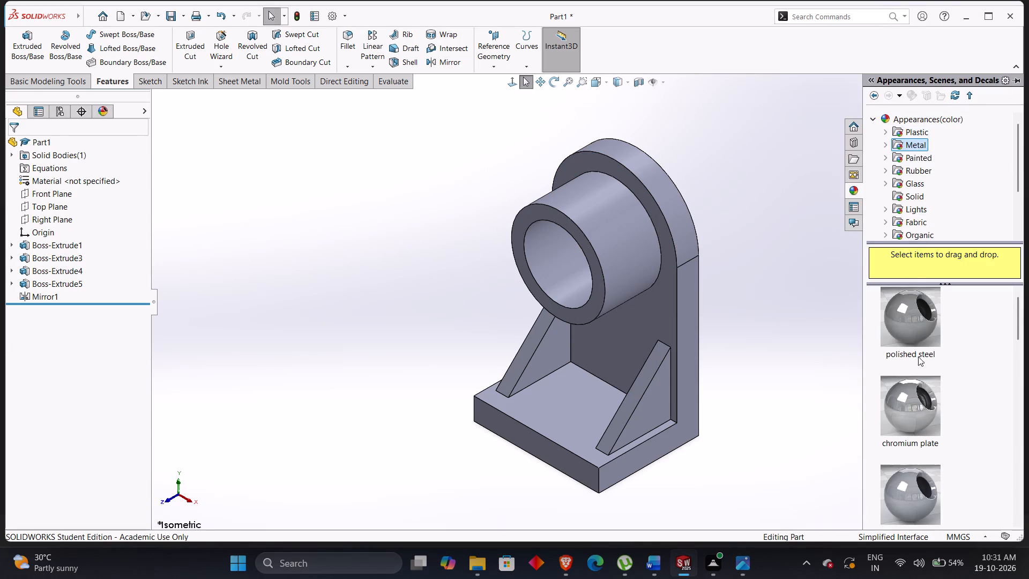
left_click_drag(922, 303, 687, 228)
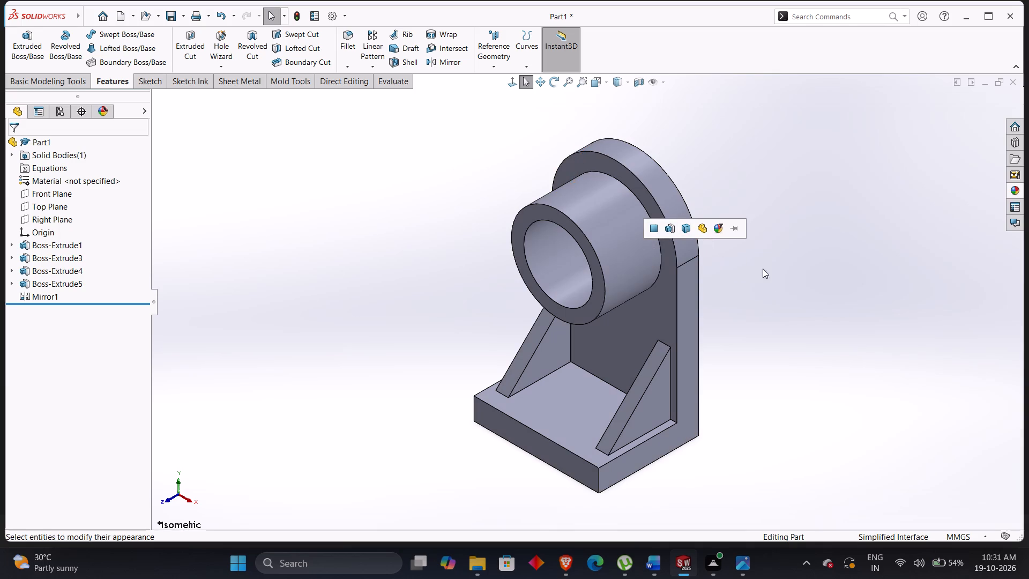
left_click(1009, 190)
scroll(924, 341, "down", 15)
left_click_drag(907, 399, 775, 301)
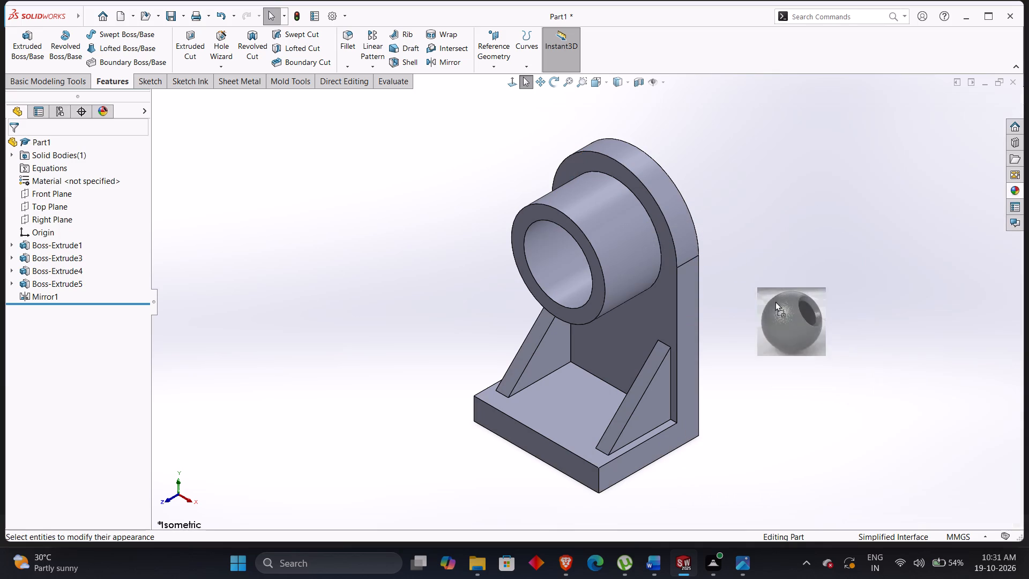
left_click_drag(775, 301, 646, 222)
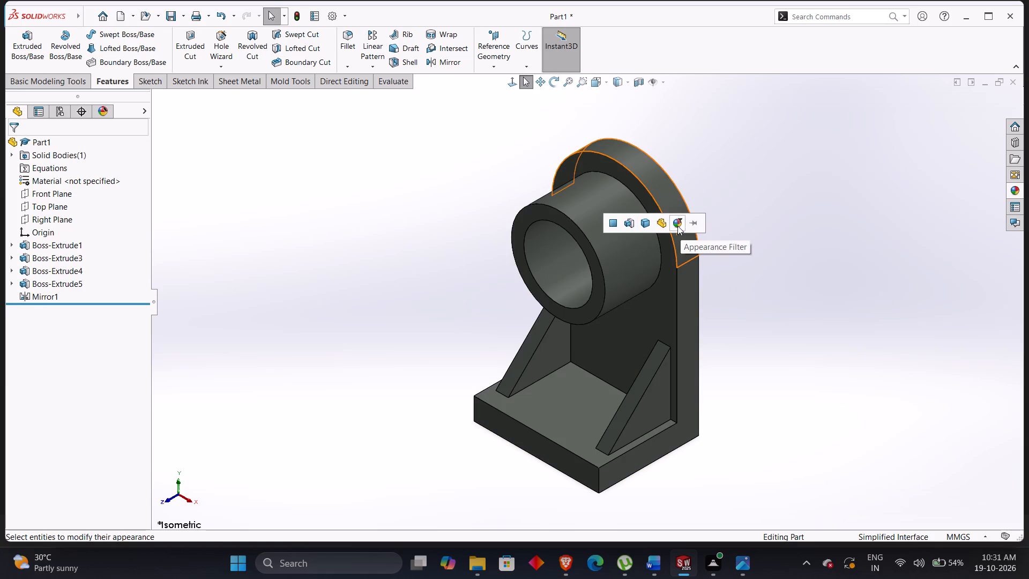
left_click(677, 226)
left_click(792, 192)
middle_click_drag(795, 193, 791, 188)
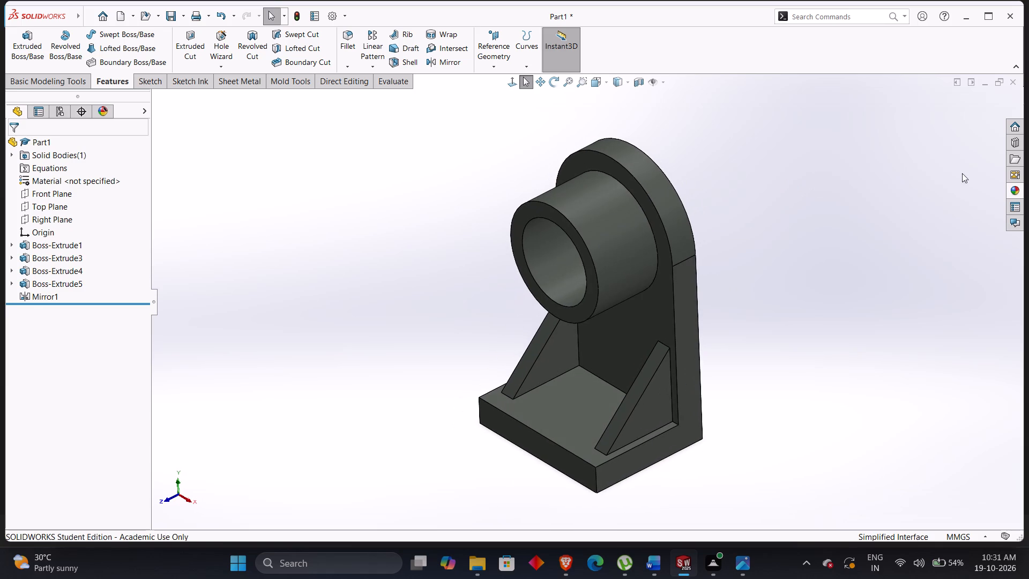
Replace the bracket's appearance with a neutral dark grey from the Metal appearances and show the bracket in isometric view.
left_click(1012, 192)
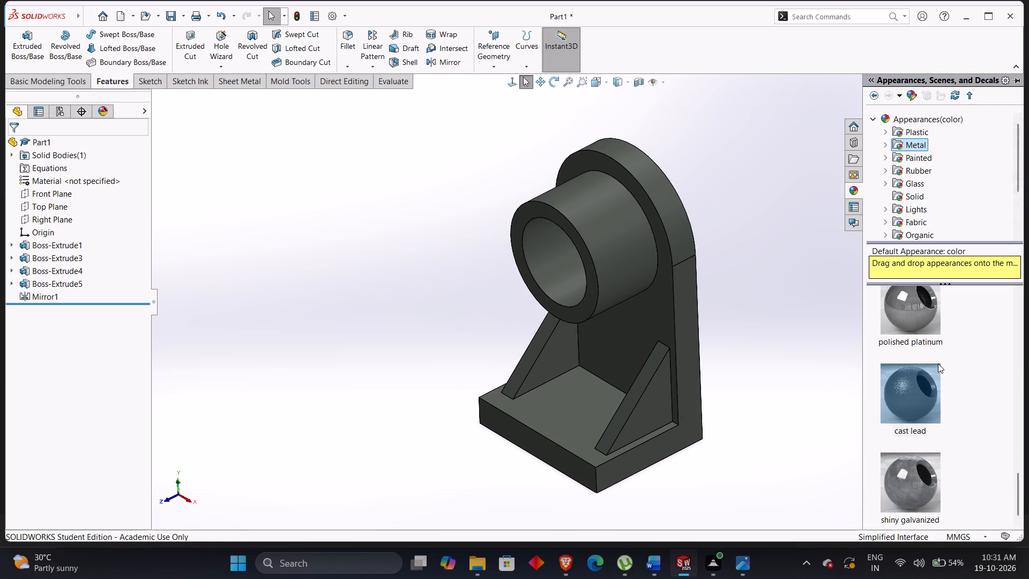
scroll(923, 366, "up", 2)
left_click_drag(921, 475, 691, 207)
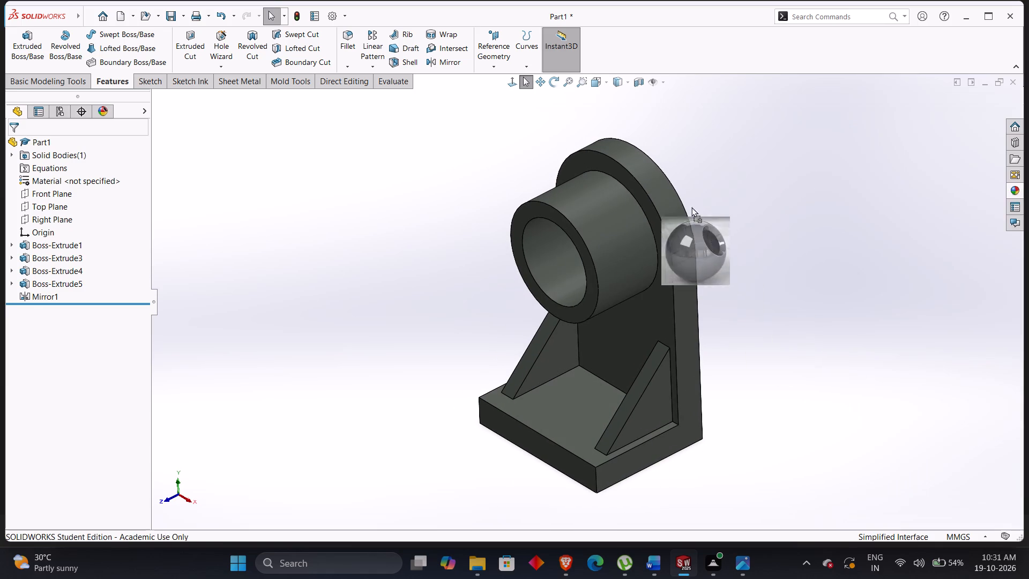
left_click_drag(691, 207, 683, 195)
right_click(681, 200)
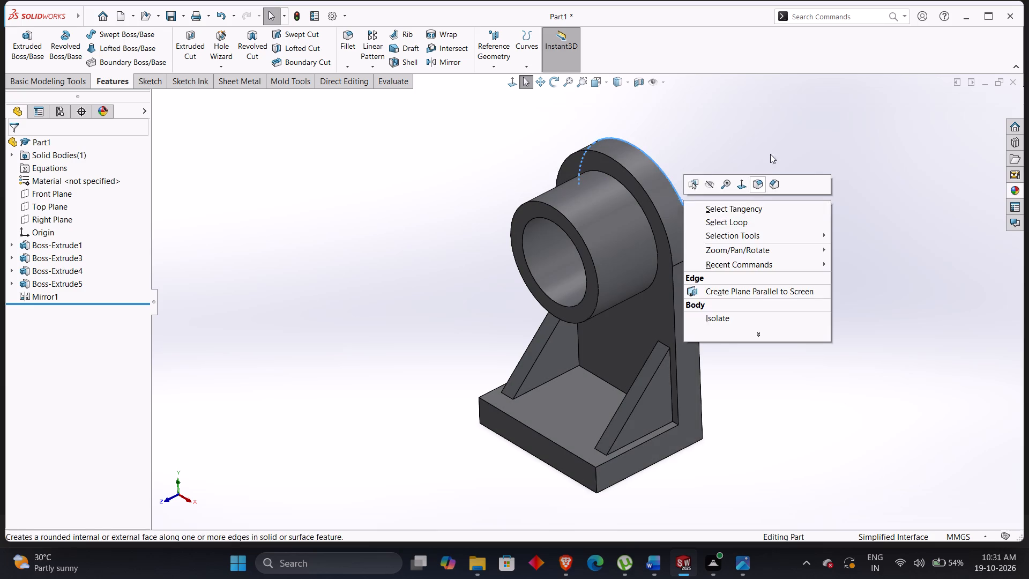
left_click(787, 104)
left_click(1010, 191)
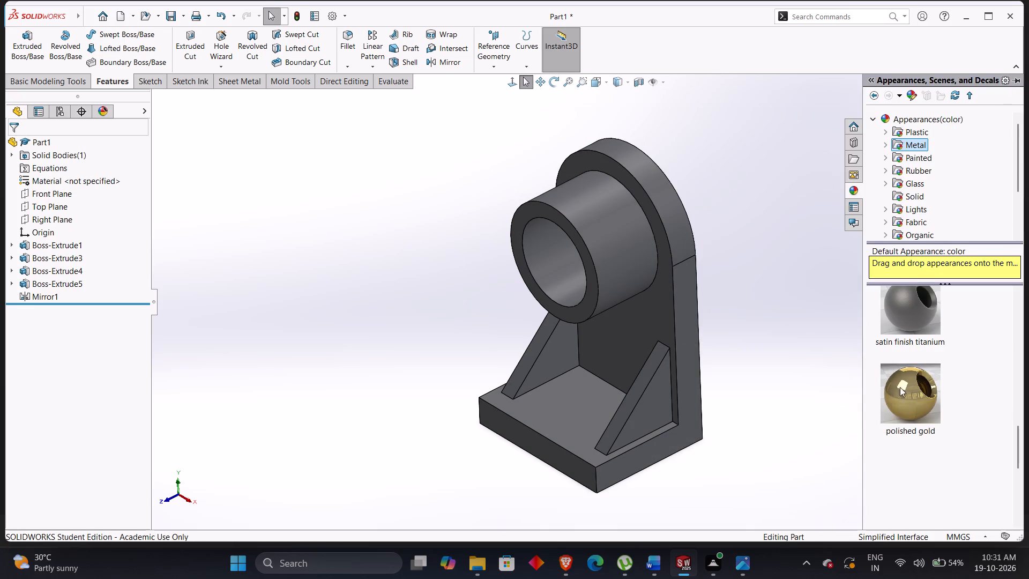
left_click_drag(900, 459, 636, 188)
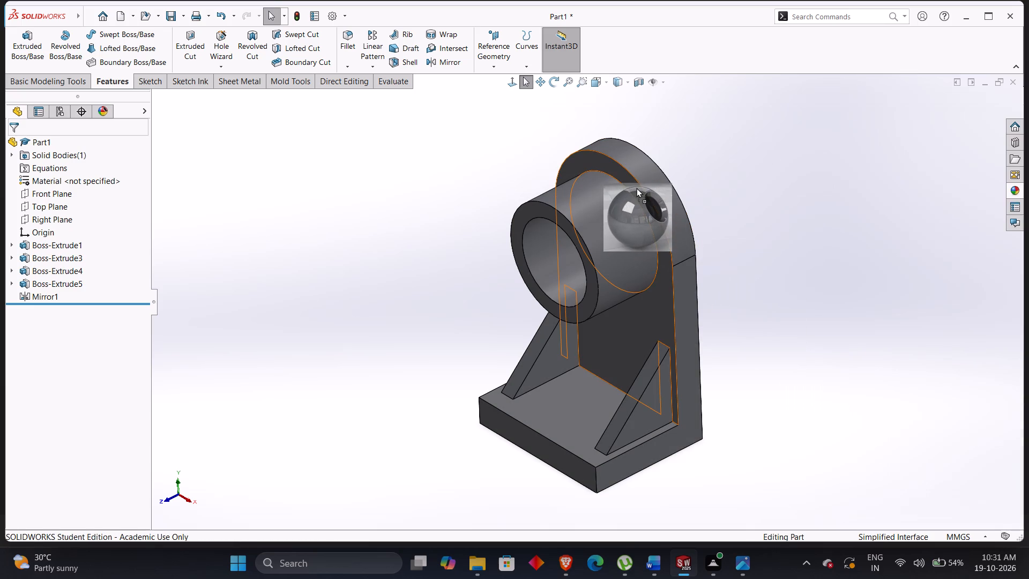
left_click_drag(636, 188, 636, 188)
left_click(658, 189)
left_click(751, 196)
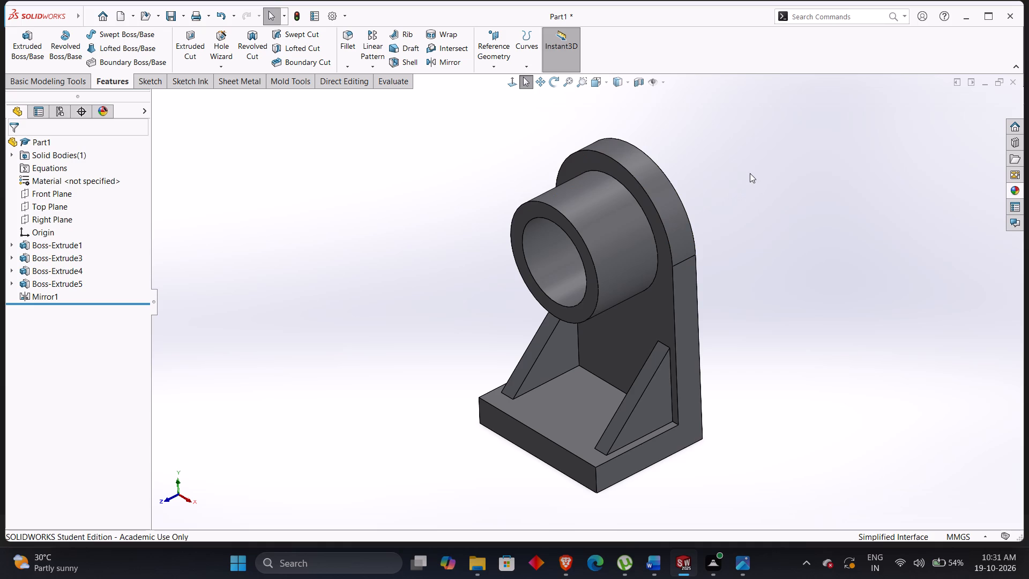
key("ctrl+7")
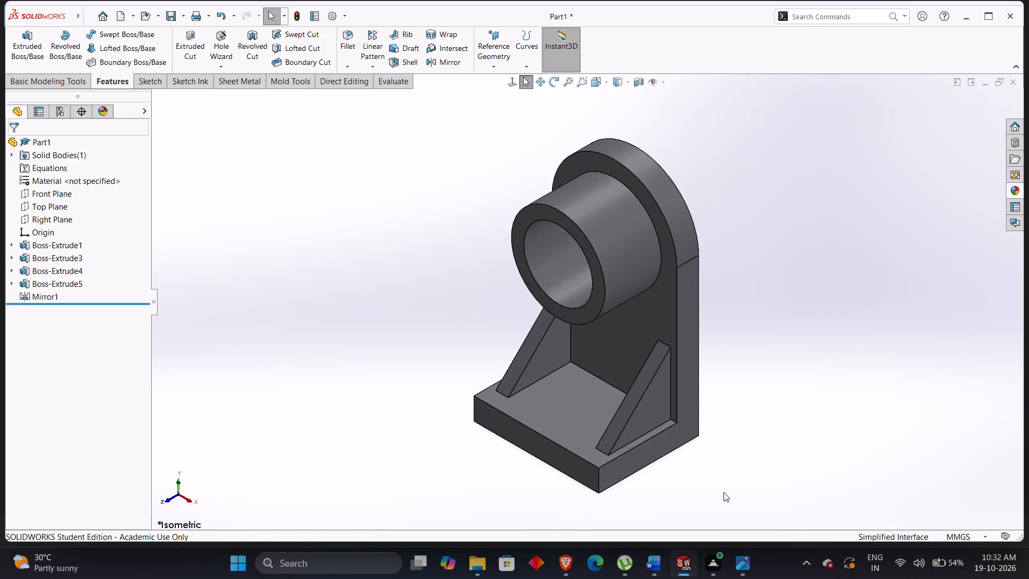
Switch to Word and look through the LC 1: Business Logistics section of the Unit 1 lecture notes.
left_click(650, 562)
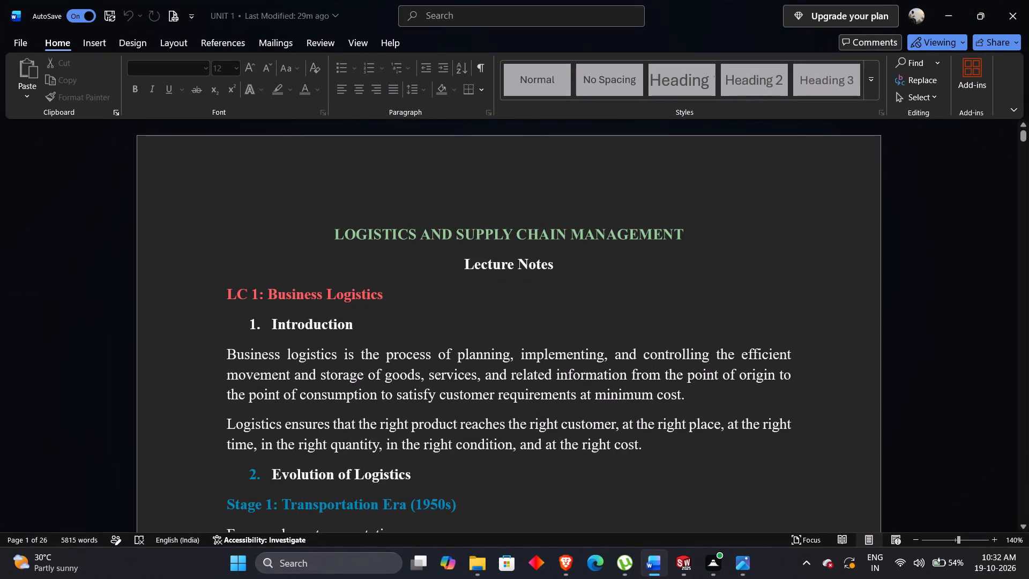
scroll(673, 396, "down", 2)
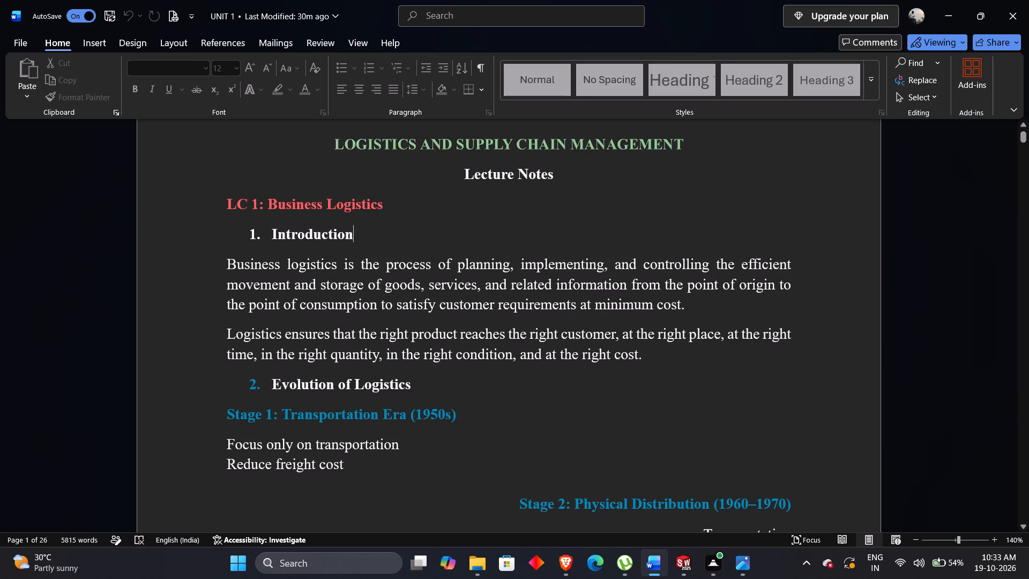
scroll(728, 176, "down", 10)
scroll(728, 176, "up", 1)
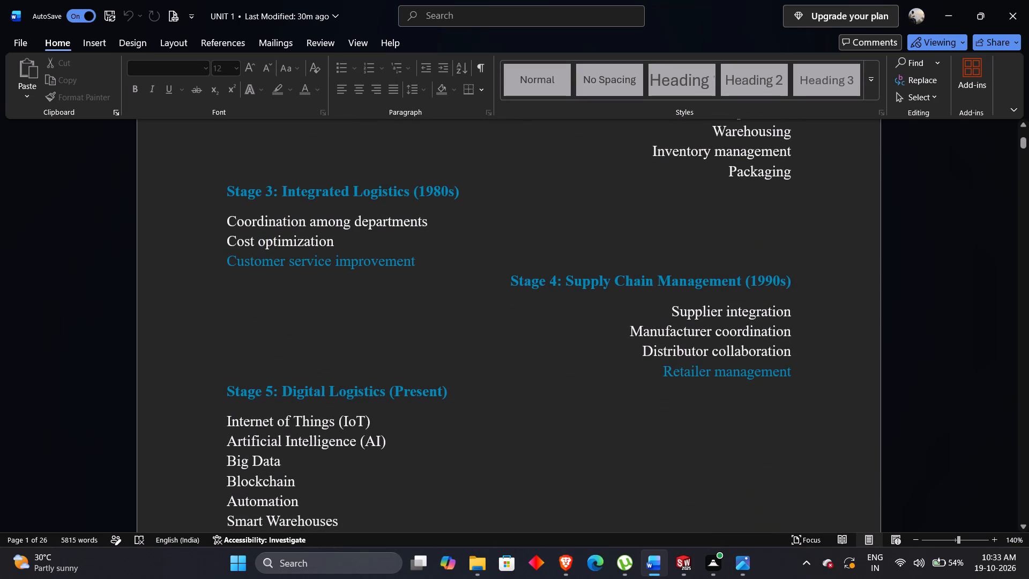
scroll(654, 172, "down", 19)
scroll(654, 171, "up", 2)
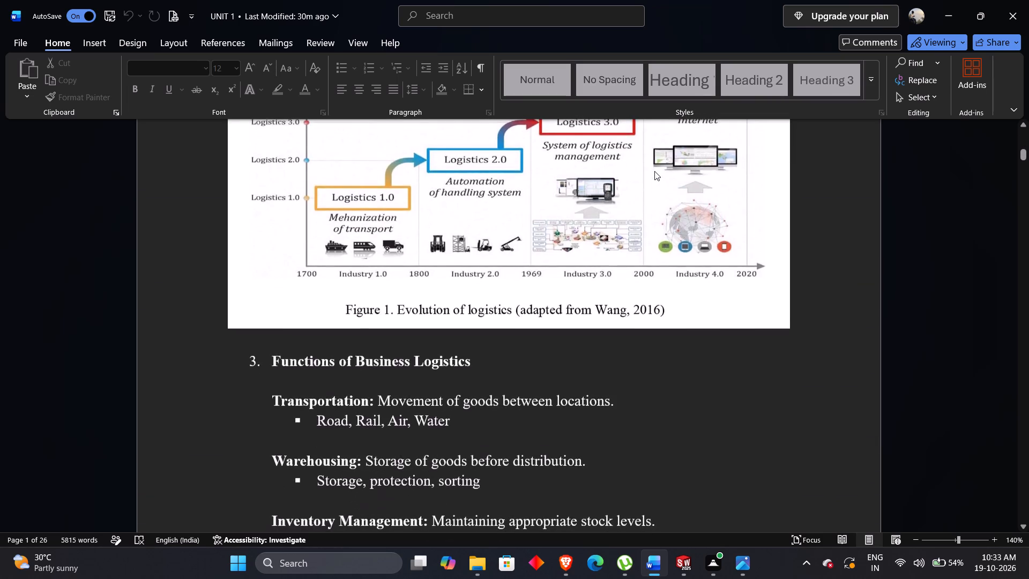
scroll(654, 171, "up", 7)
scroll(654, 171, "down", 17)
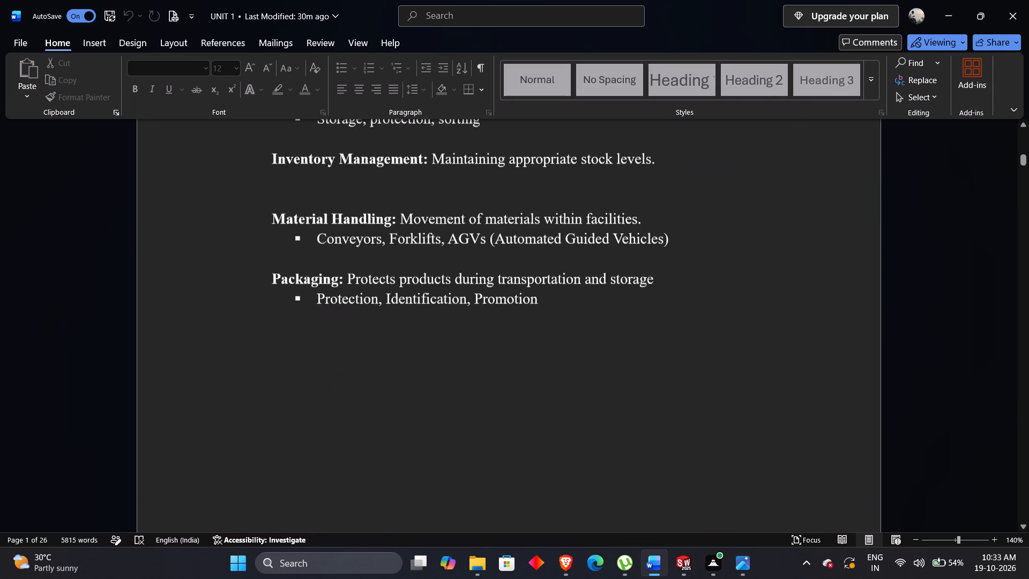
scroll(654, 171, "down", 18)
scroll(654, 171, "up", 16)
scroll(654, 171, "down", 20)
scroll(654, 171, "down", 1)
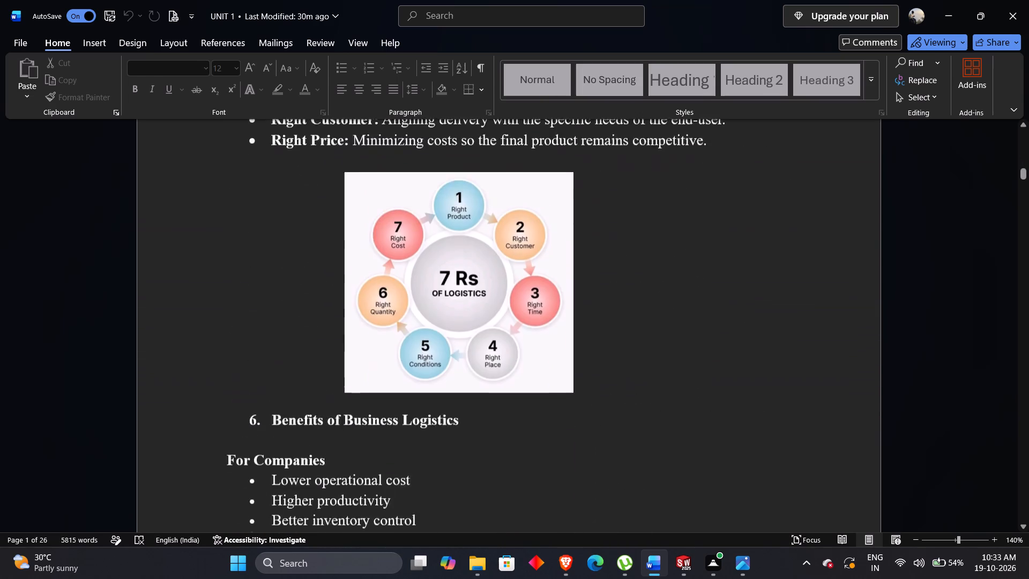
scroll(654, 171, "down", 13)
scroll(654, 171, "up", 1)
scroll(679, 166, "down", 1)
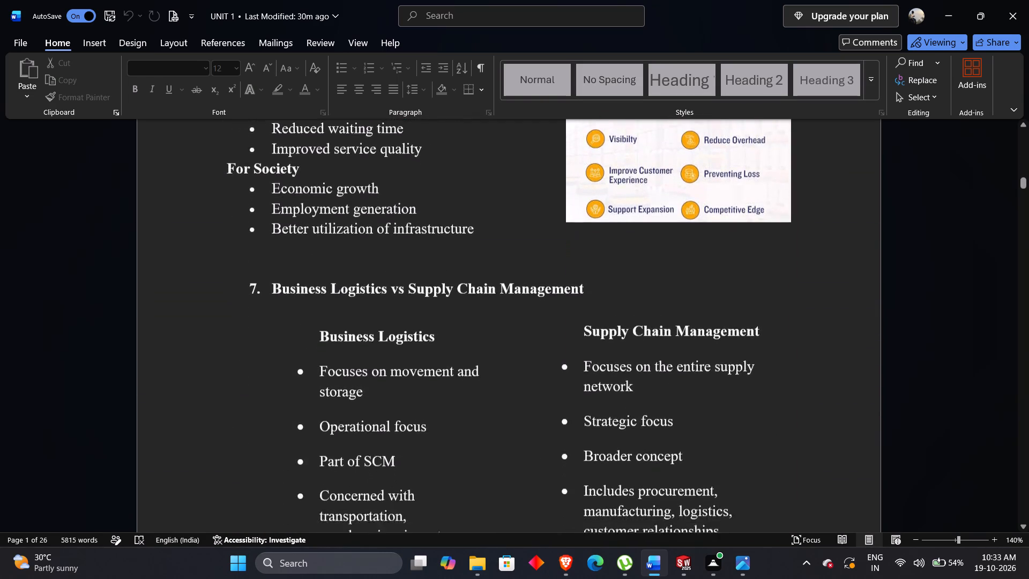
scroll(535, 194, "down", 14)
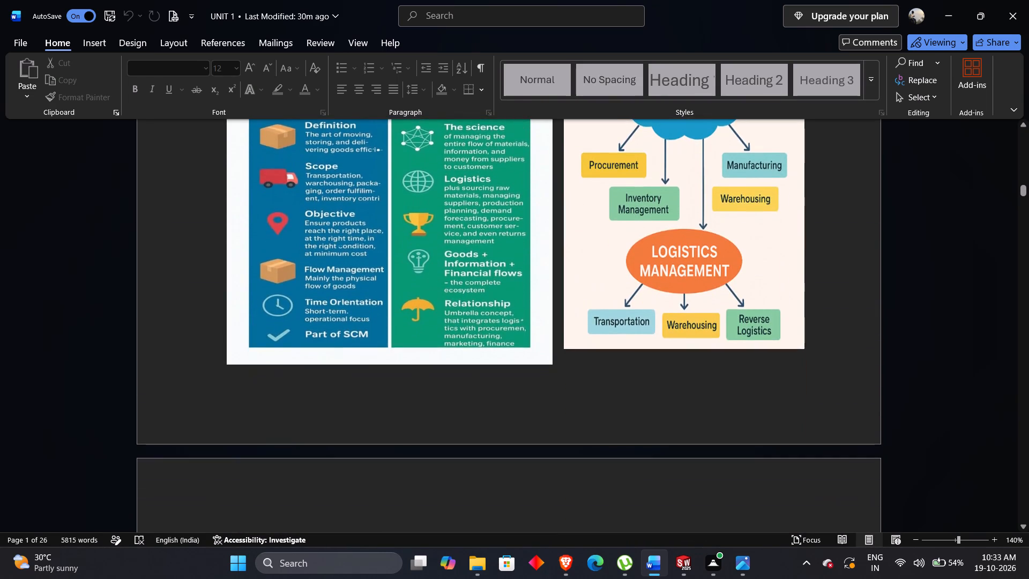
scroll(554, 190, "up", 3)
scroll(554, 190, "down", 1)
scroll(774, 107, "down", 1)
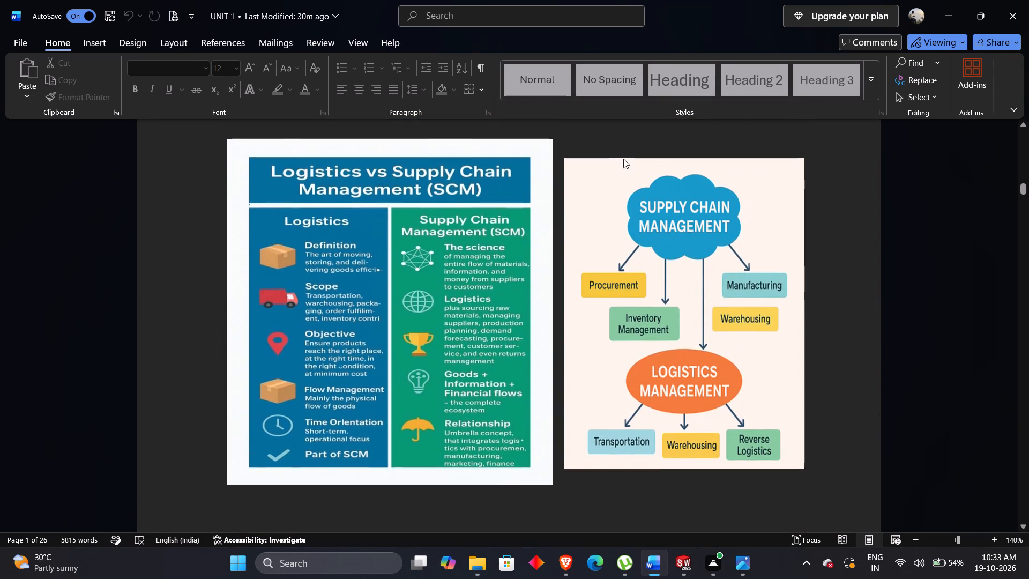
Read through the LC 2: Supply Chain Overview section of the lecture notes, up to the LC 3 heading.
scroll(768, 156, "down", 11)
scroll(705, 161, "down", 1)
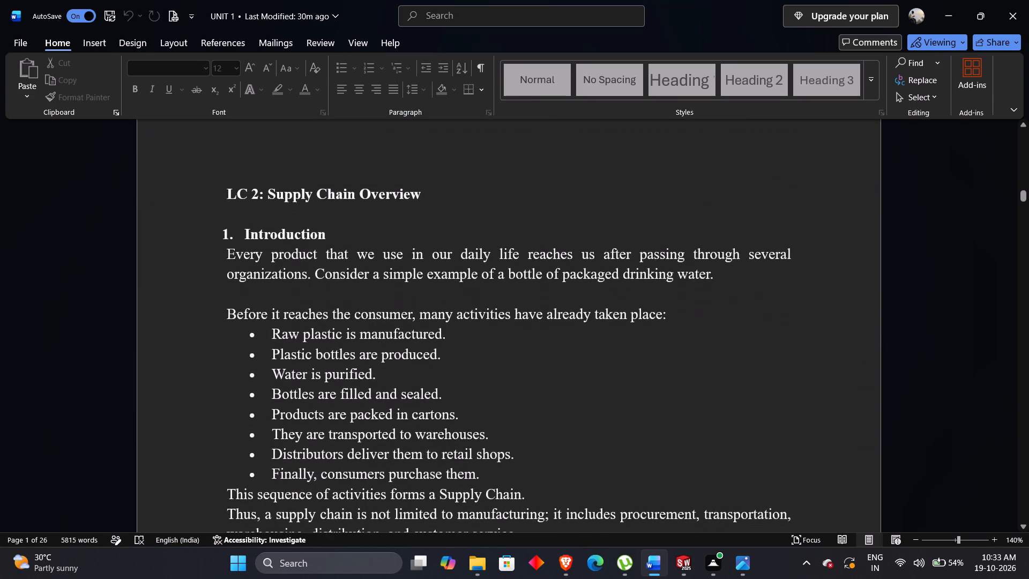
scroll(705, 161, "down", 1)
scroll(705, 161, "up", 1)
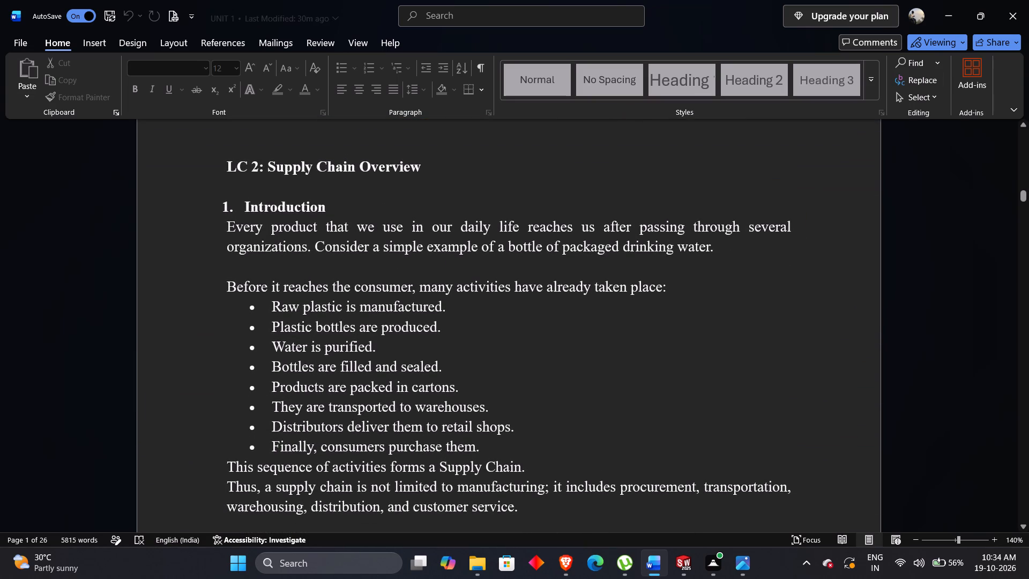
scroll(443, 201, "down", 7)
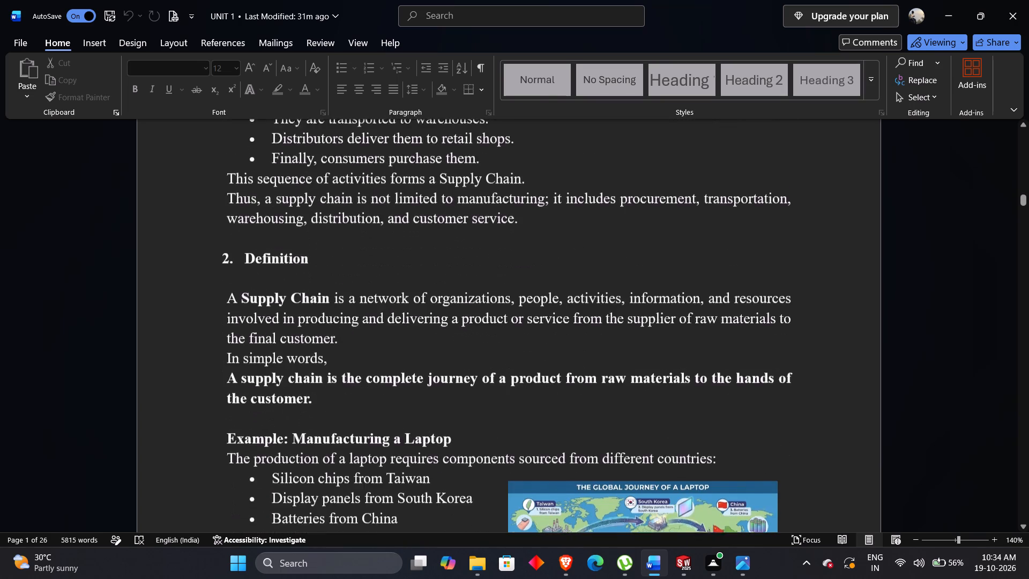
scroll(483, 214, "up", 1)
scroll(483, 214, "down", 7)
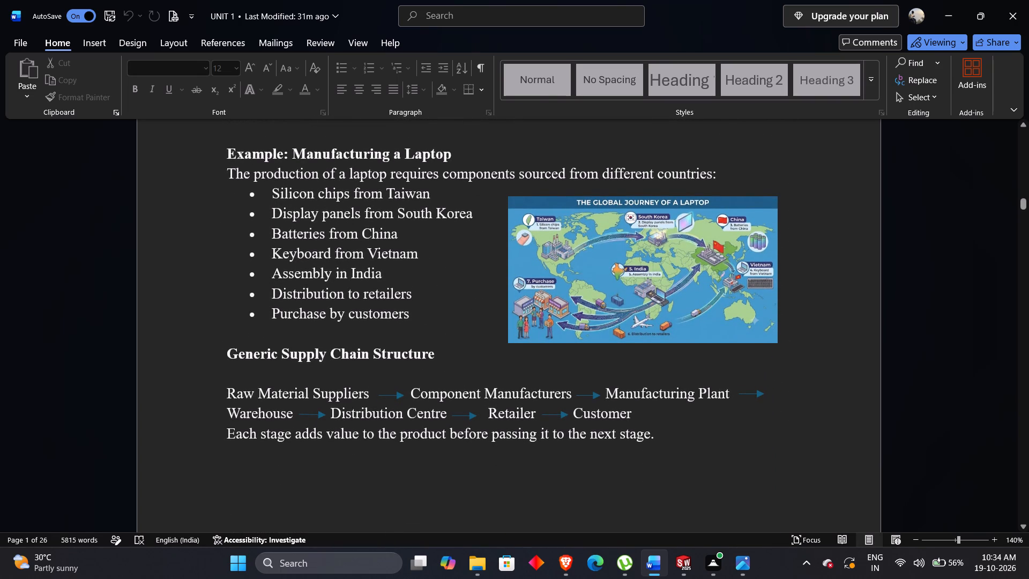
scroll(281, 431, "down", 8)
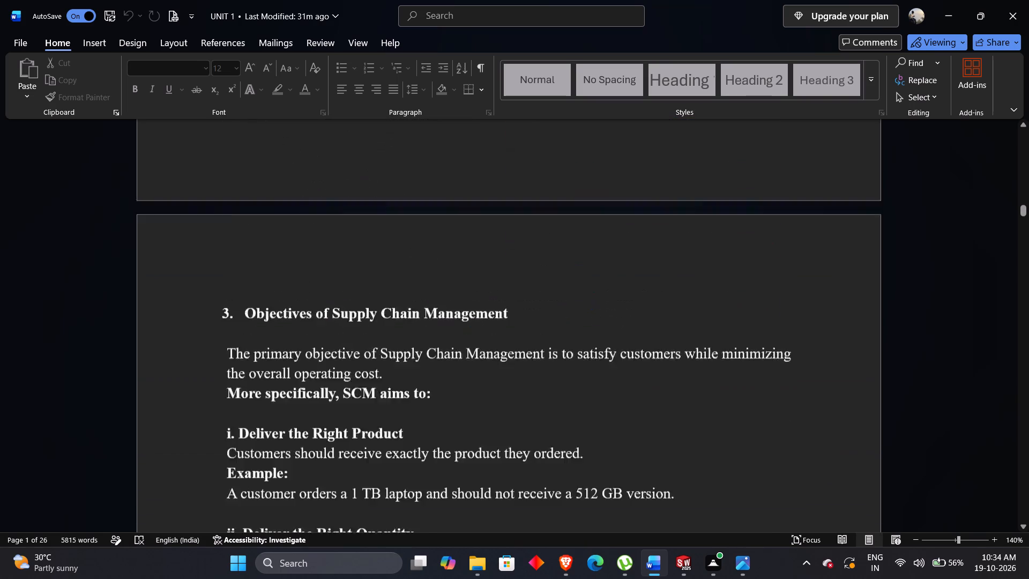
scroll(307, 402, "down", 6)
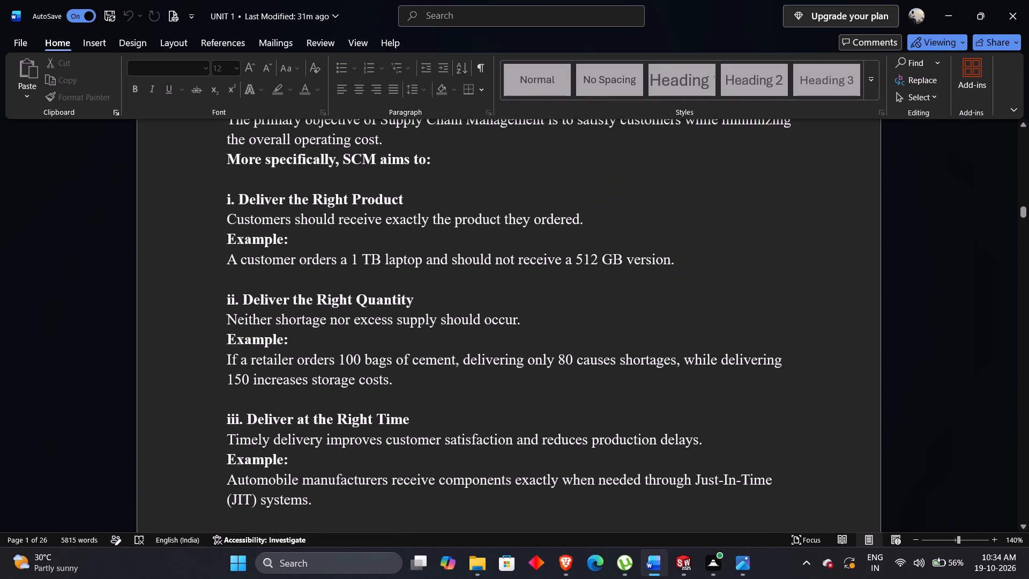
scroll(247, 403, "down", 4)
scroll(284, 464, "down", 3)
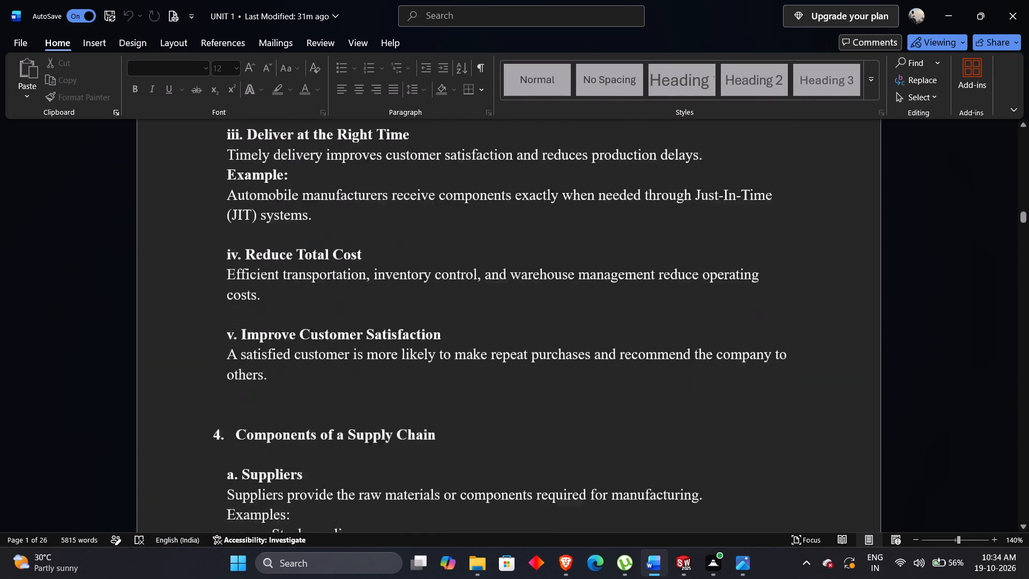
scroll(256, 464, "down", 3)
scroll(376, 451, "down", 3)
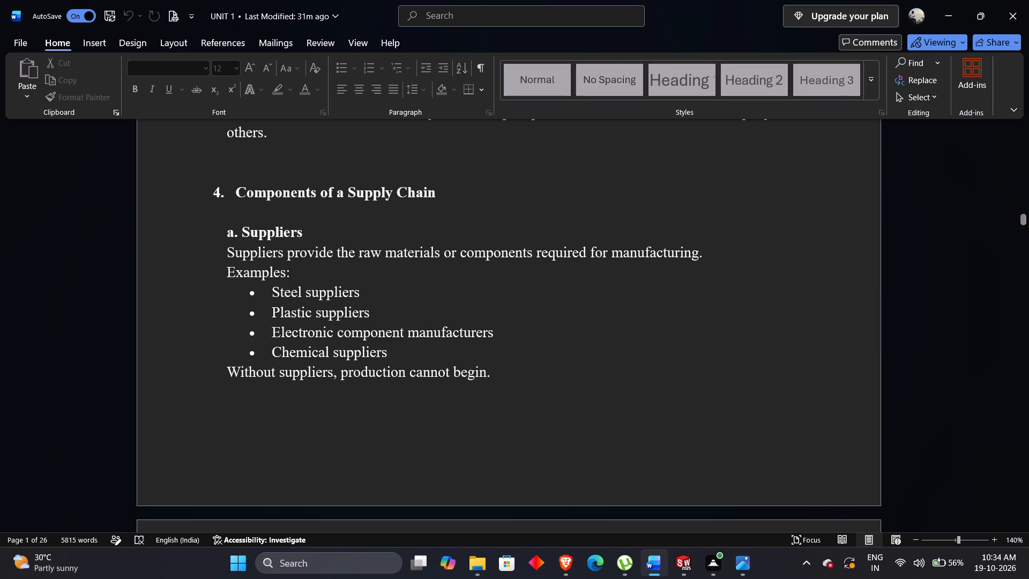
scroll(356, 490, "down", 12)
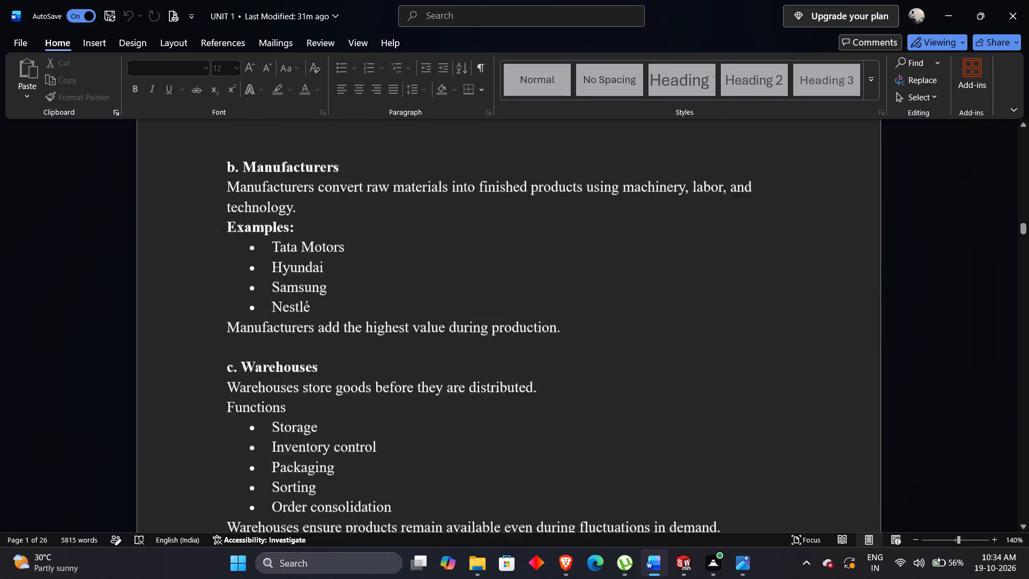
scroll(356, 490, "down", 20)
scroll(356, 490, "down", 20)
scroll(356, 490, "down", 2)
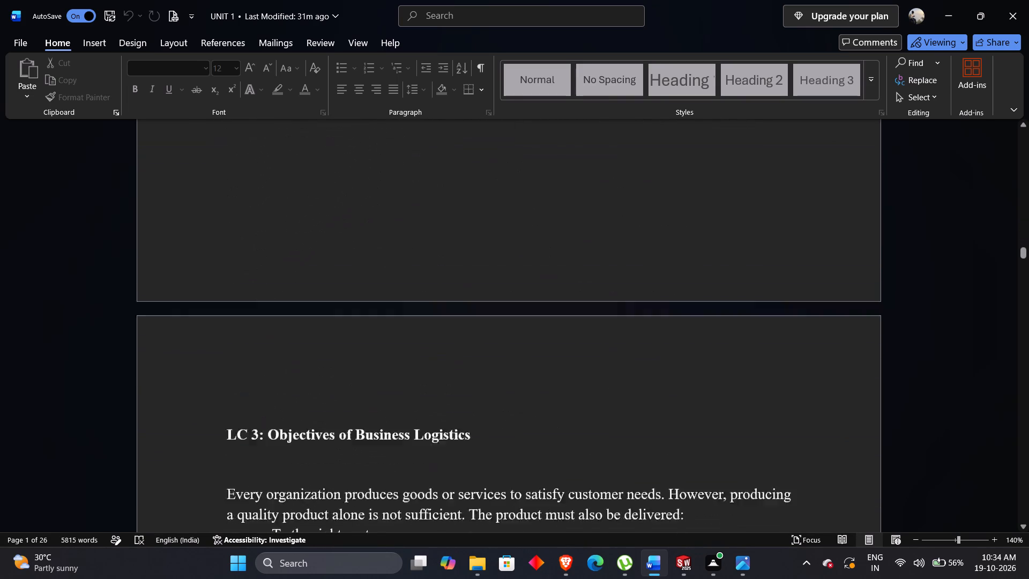
Look briefly past the LC 3 heading and return to the Evolution of Logistics part near the beginning of the notes.
scroll(356, 490, "down", 3)
scroll(356, 490, "up", 20)
scroll(356, 490, "up", 1)
scroll(356, 490, "up", 20)
scroll(356, 490, "up", 20)
scroll(356, 490, "up", 20)
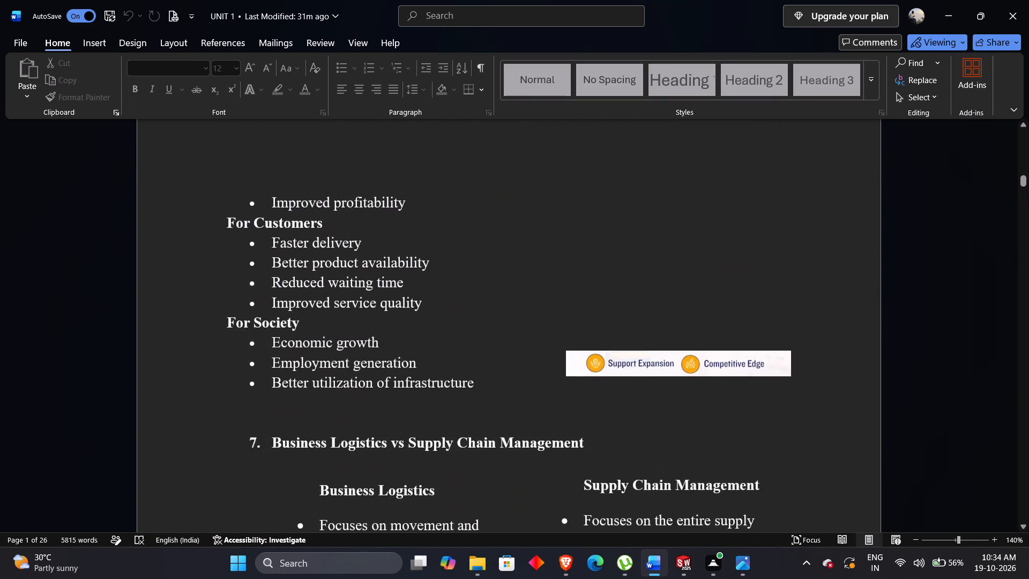
scroll(356, 490, "up", 20)
scroll(356, 490, "up", 13)
scroll(356, 490, "up", 20)
scroll(356, 490, "up", 20)
scroll(356, 490, "up", 20)
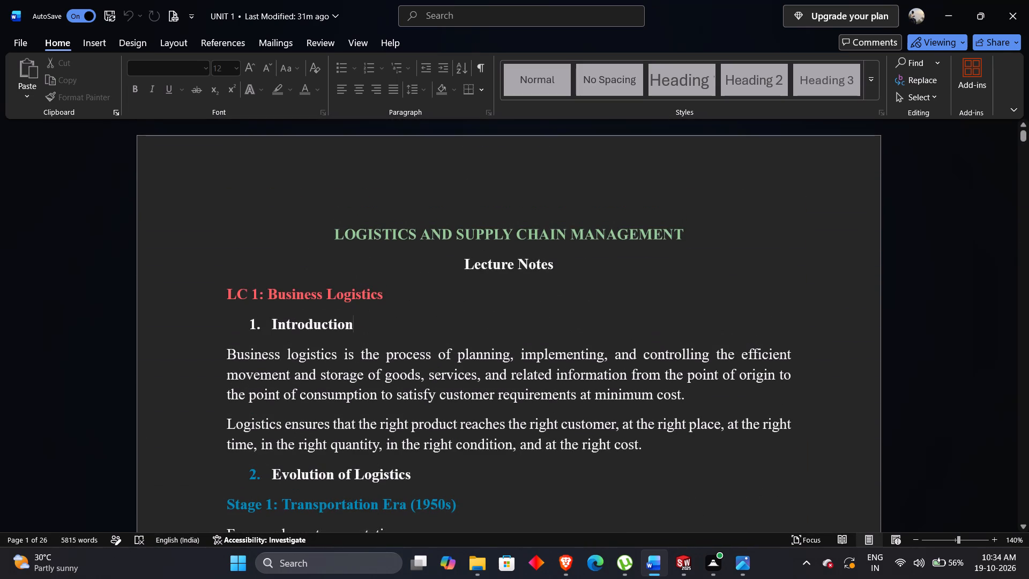
scroll(391, 427, "down", 7)
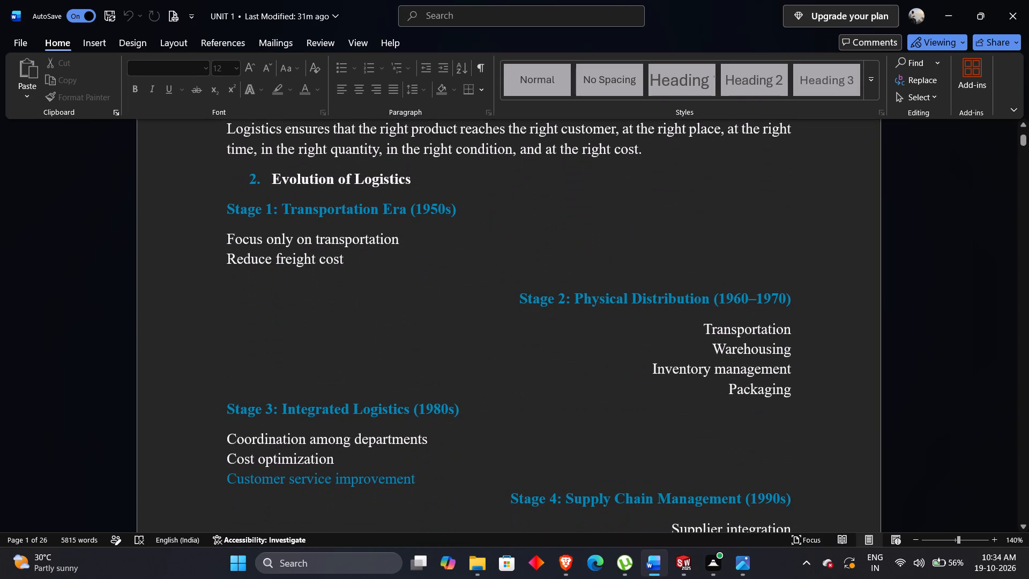
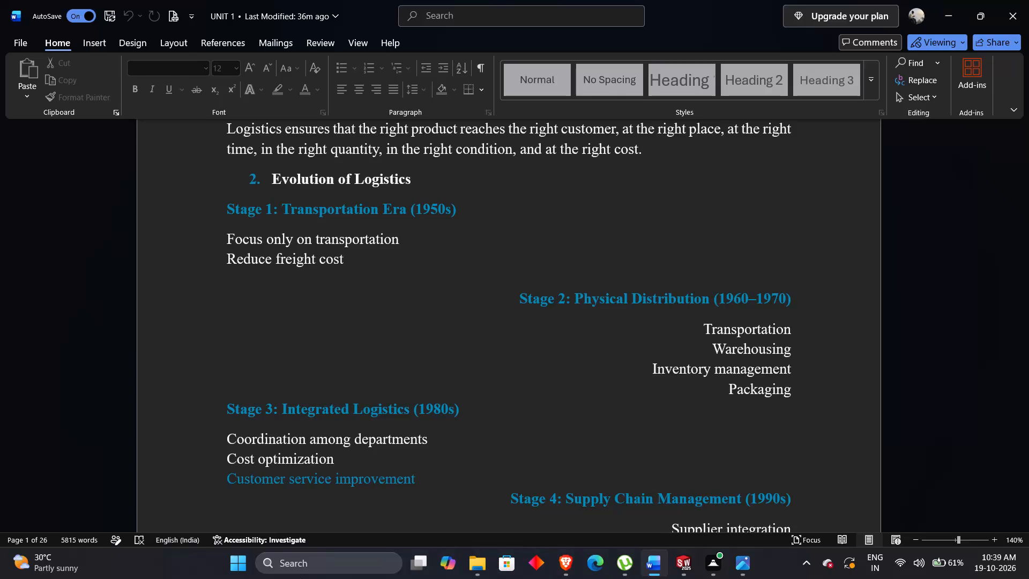
Read through the Evolution of Logistics stages in the lecture notes, down to Stage 5: Digital Logistics.
scroll(390, 459, "down", 4)
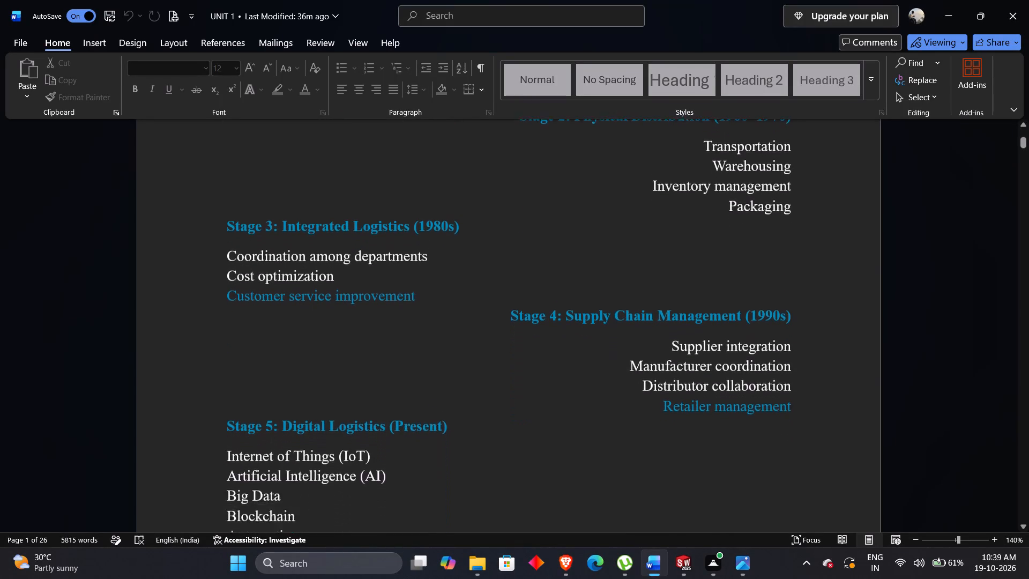
scroll(390, 459, "down", 8)
scroll(390, 459, "up", 5)
scroll(390, 459, "down", 1)
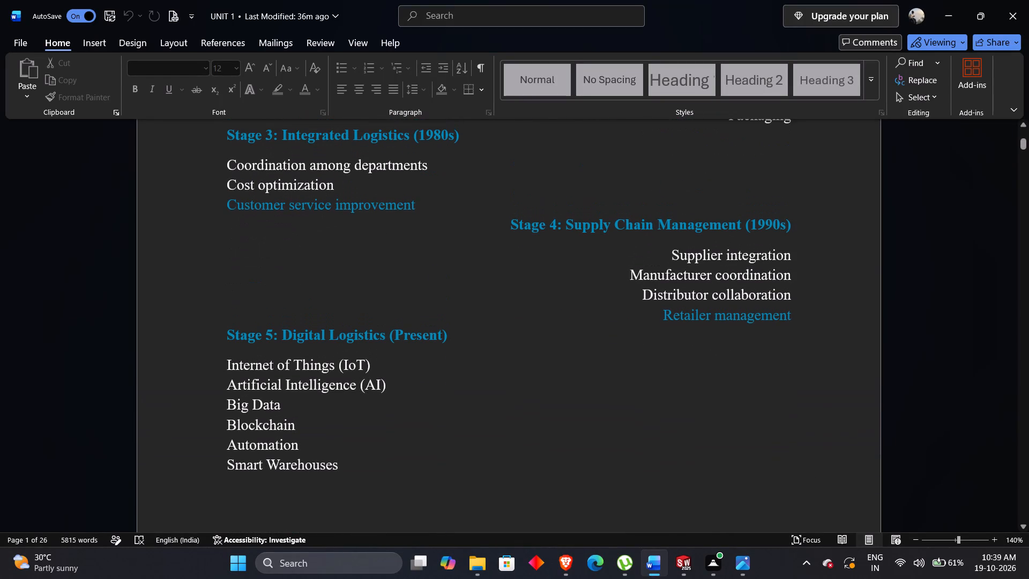
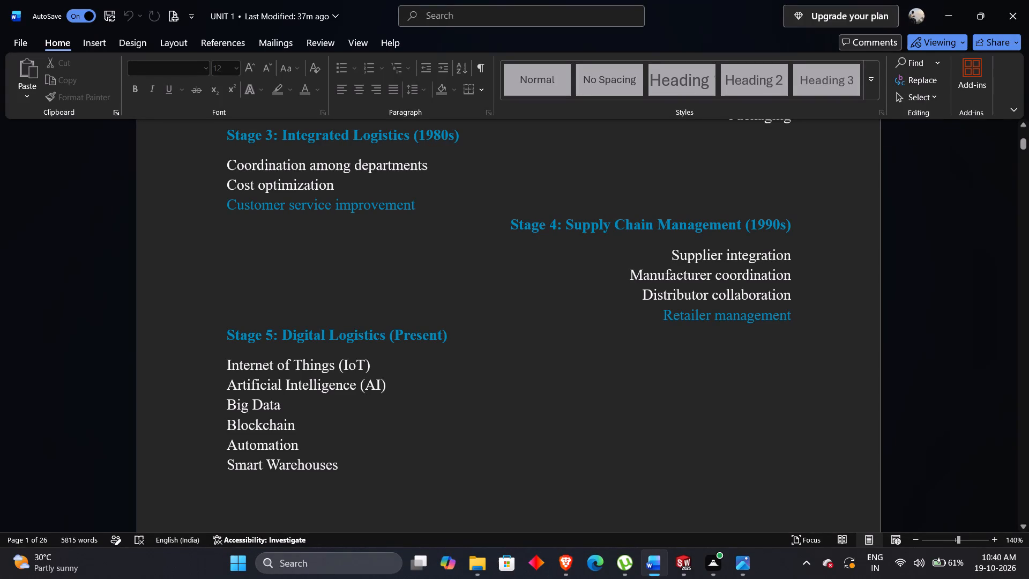
Read on past the Evolution of Logistics figure through section 3, Functions of Business Logistics.
scroll(396, 488, "down", 19)
scroll(396, 488, "up", 1)
scroll(396, 488, "down", 2)
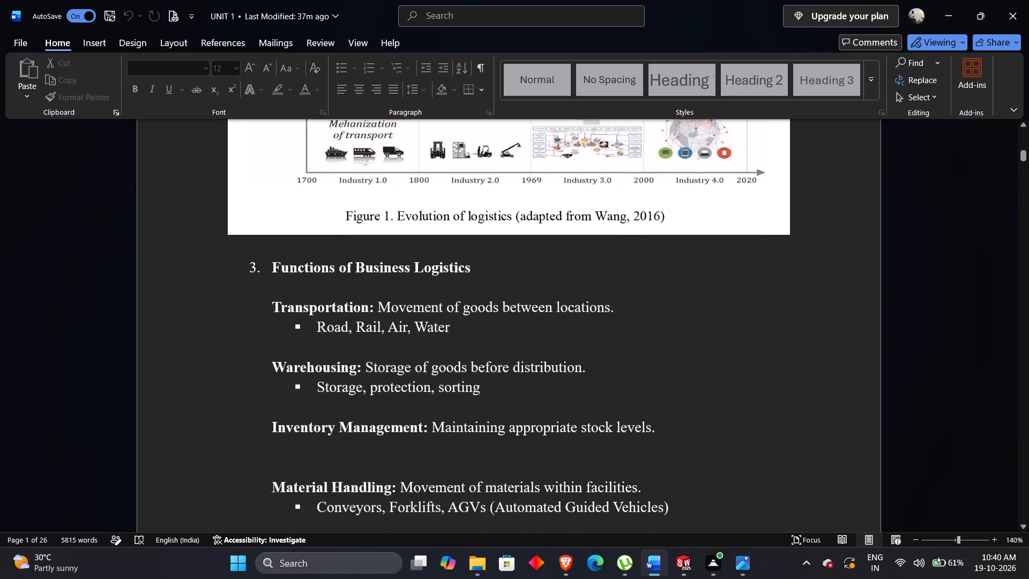
scroll(396, 488, "down", 6)
scroll(396, 488, "up", 1)
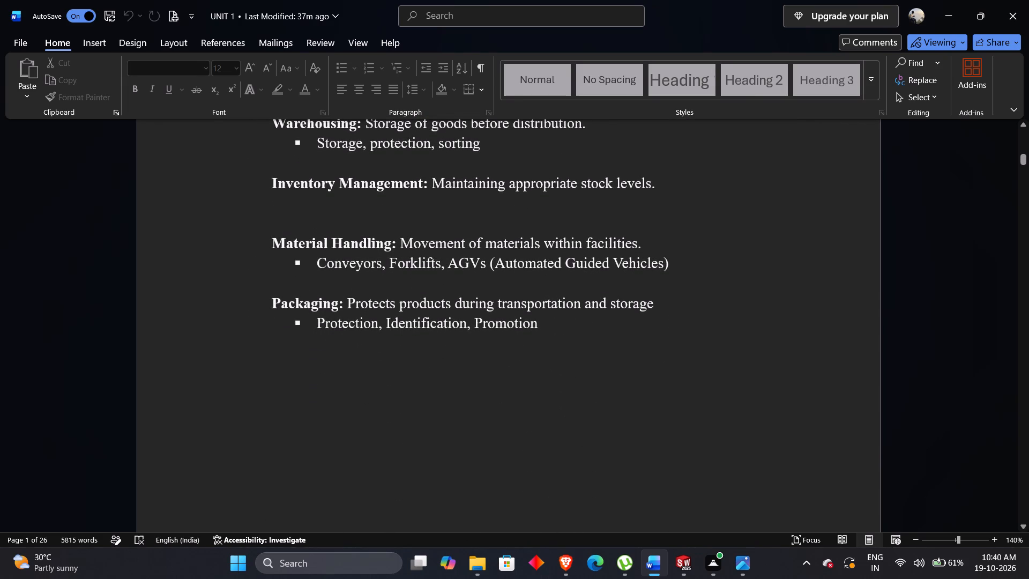
scroll(396, 488, "down", 13)
scroll(396, 488, "up", 1)
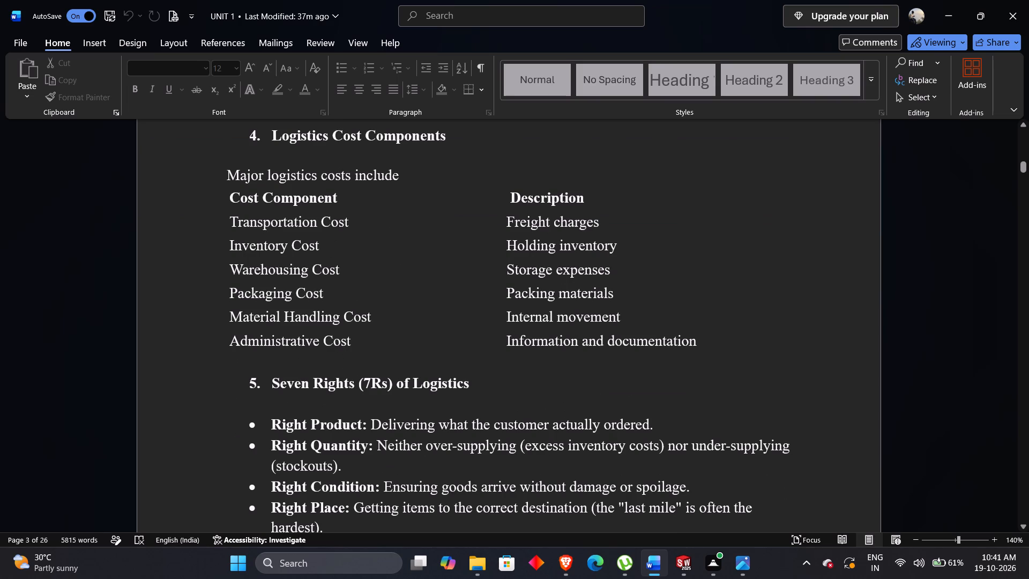
Read the Logistics Cost Components table and the Seven Rights (7Rs) of Logistics, continuing into Benefits of Business Logistics.
scroll(411, 363, "down", 1)
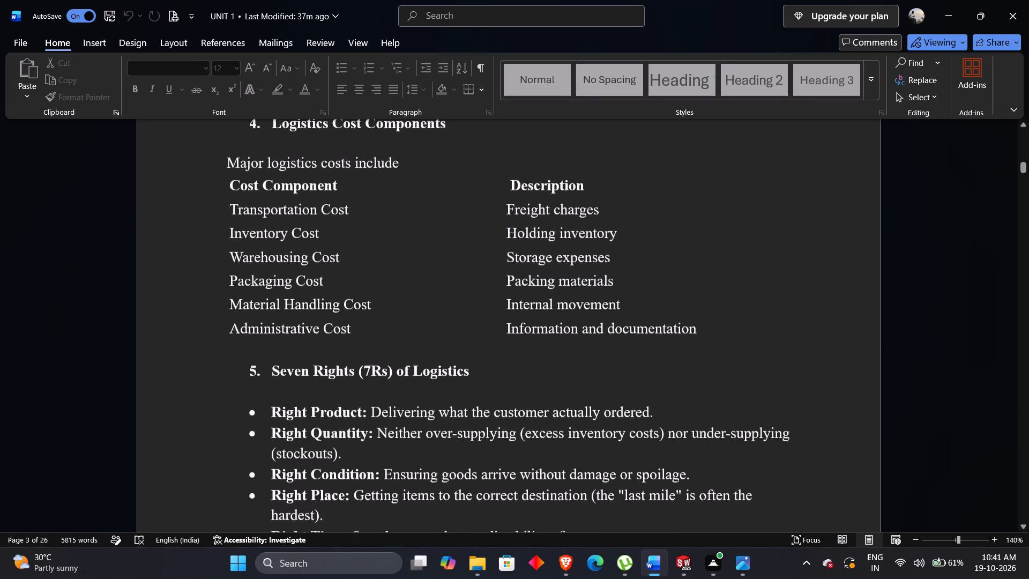
scroll(411, 363, "down", 5)
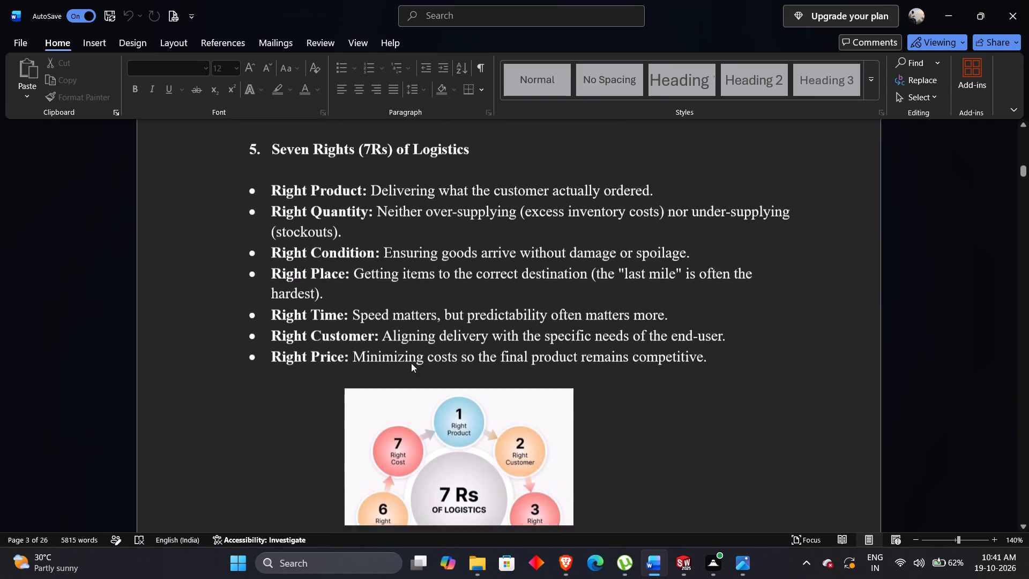
scroll(411, 363, "down", 2)
scroll(411, 363, "up", 1)
scroll(411, 363, "down", 1)
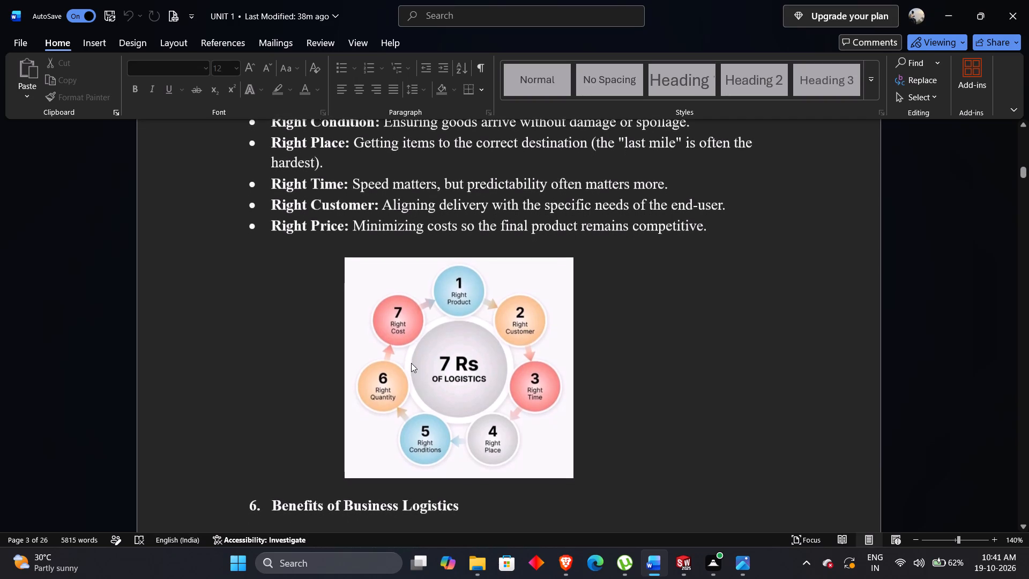
scroll(411, 363, "down", 6)
scroll(411, 363, "up", 1)
scroll(411, 363, "down", 6)
scroll(411, 363, "up", 1)
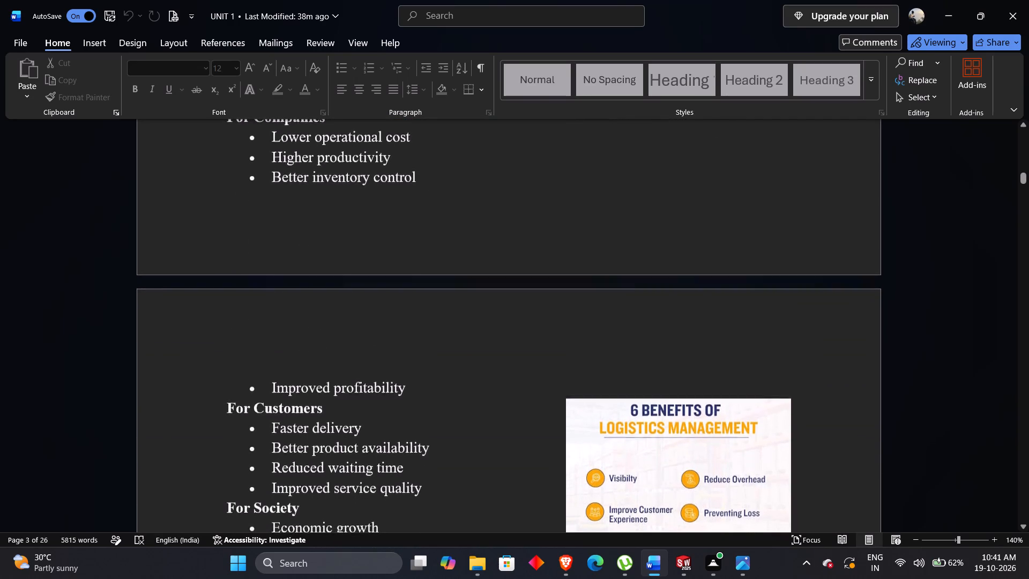
Examine the Business Logistics vs Supply Chain Management comparison and its diagrams, down to the start of LC 2: Supply Chain Overview.
scroll(411, 363, "down", 17)
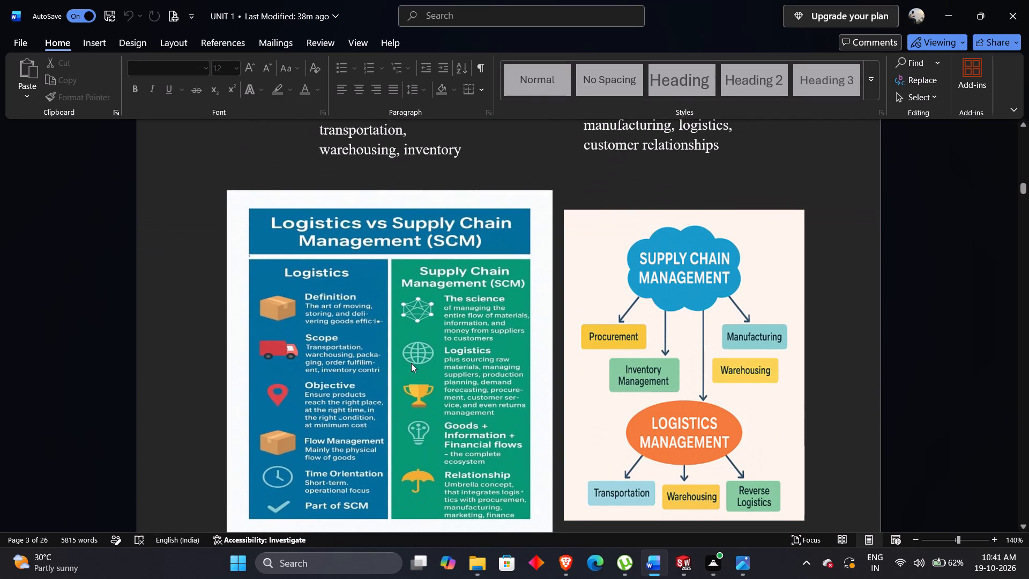
scroll(411, 364, "down", 3)
scroll(411, 364, "up", 1)
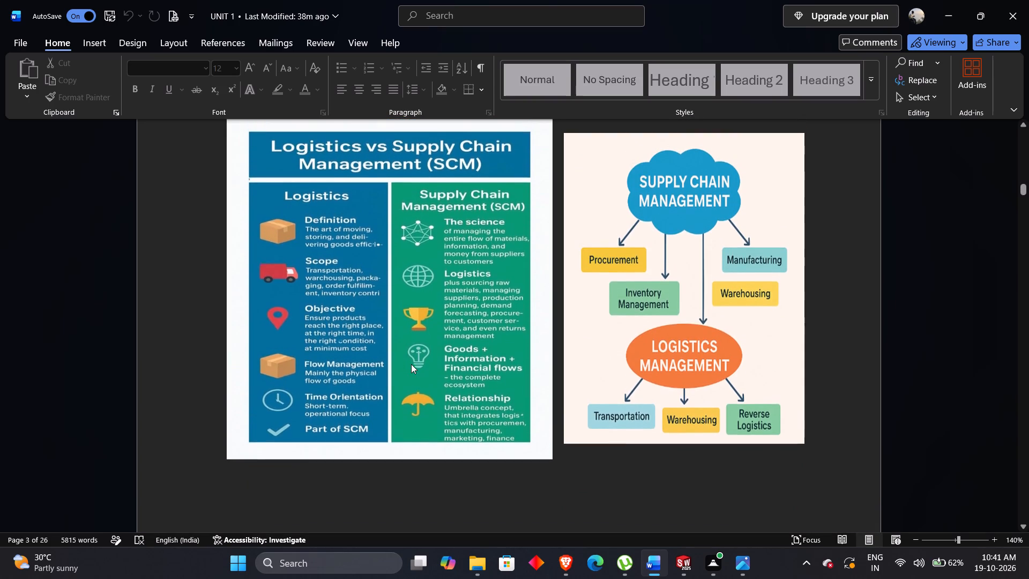
scroll(411, 364, "up", 1)
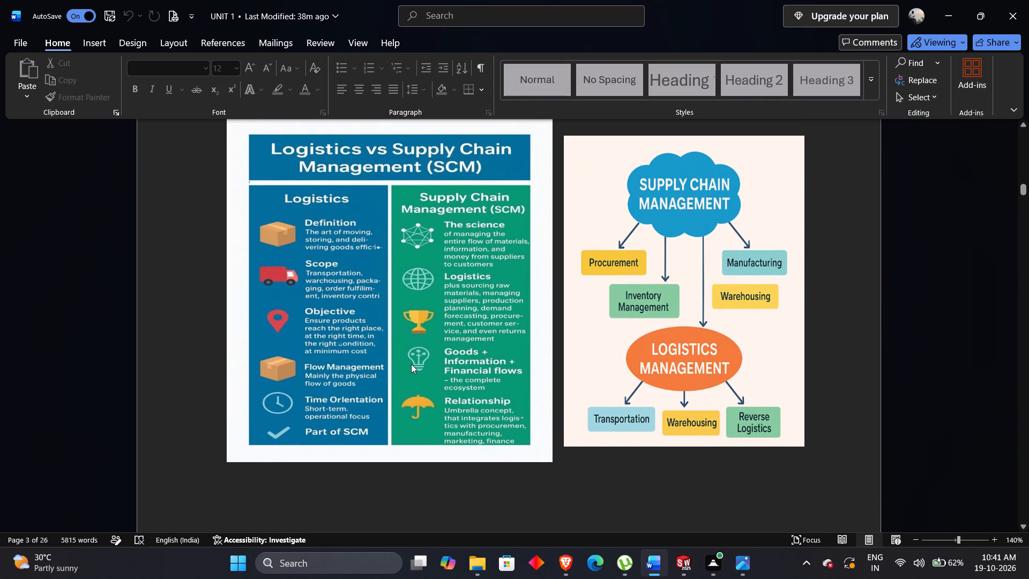
scroll(411, 364, "down", 5)
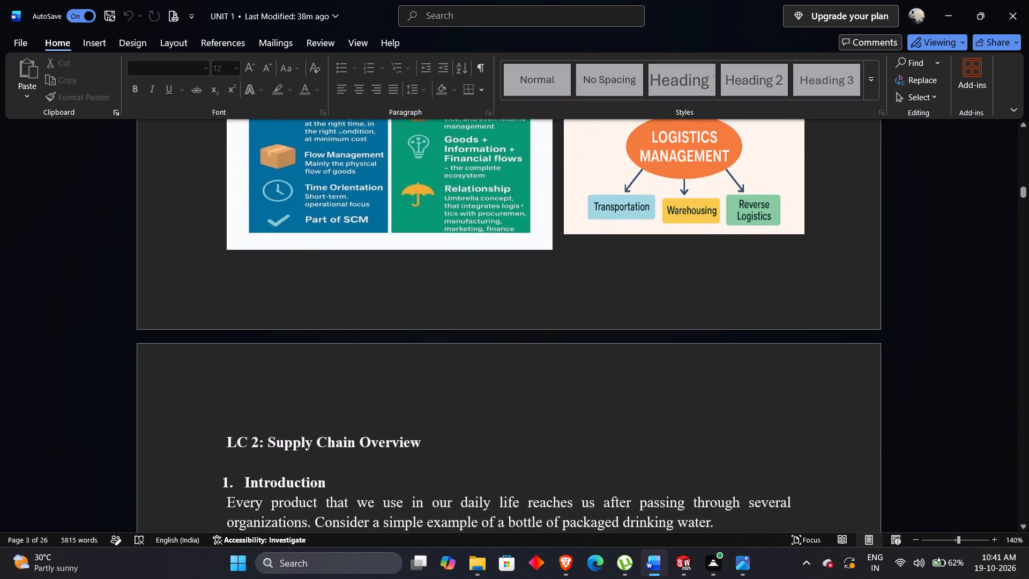
scroll(411, 364, "down", 13)
Return to the start of LC 1: Business Logistics and reread the introduction and evolution stages down to Stage 5.
scroll(411, 364, "up", 1)
scroll(411, 364, "up", 20)
scroll(411, 364, "up", 20)
scroll(411, 364, "up", 20)
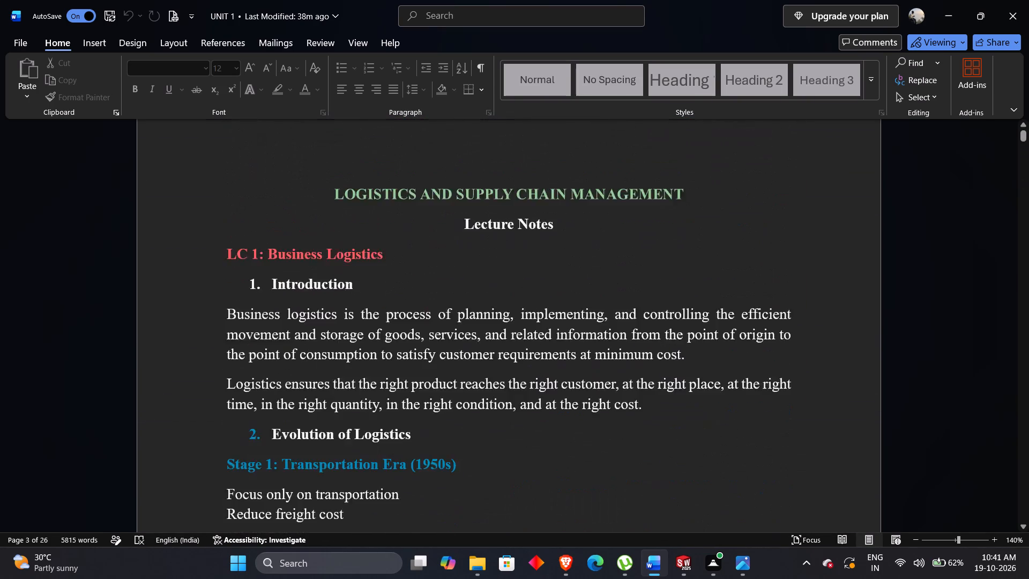
scroll(411, 364, "up", 20)
scroll(411, 364, "up", 15)
scroll(409, 339, "down", 4)
scroll(409, 339, "up", 1)
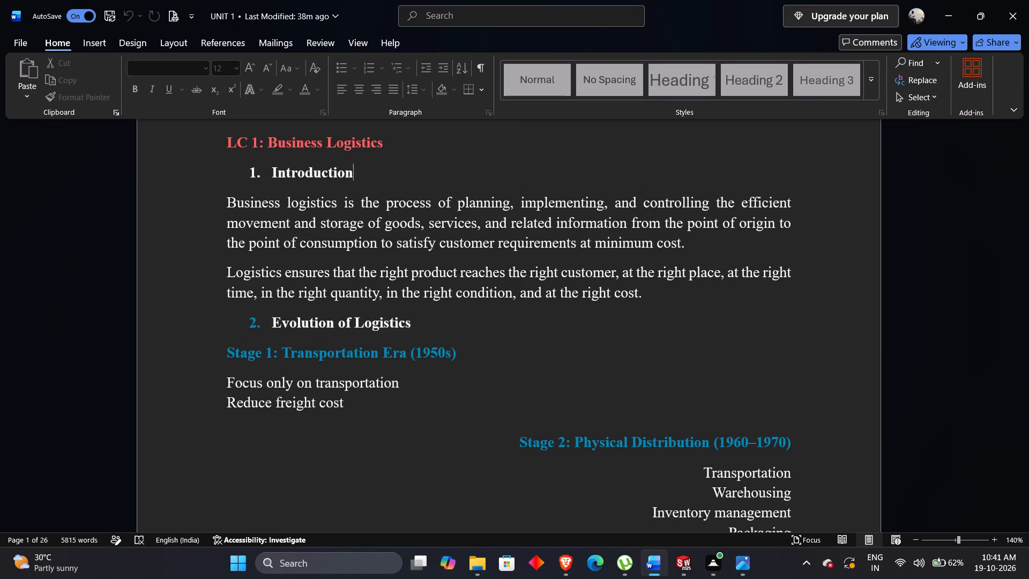
scroll(410, 339, "up", 5)
scroll(410, 339, "down", 16)
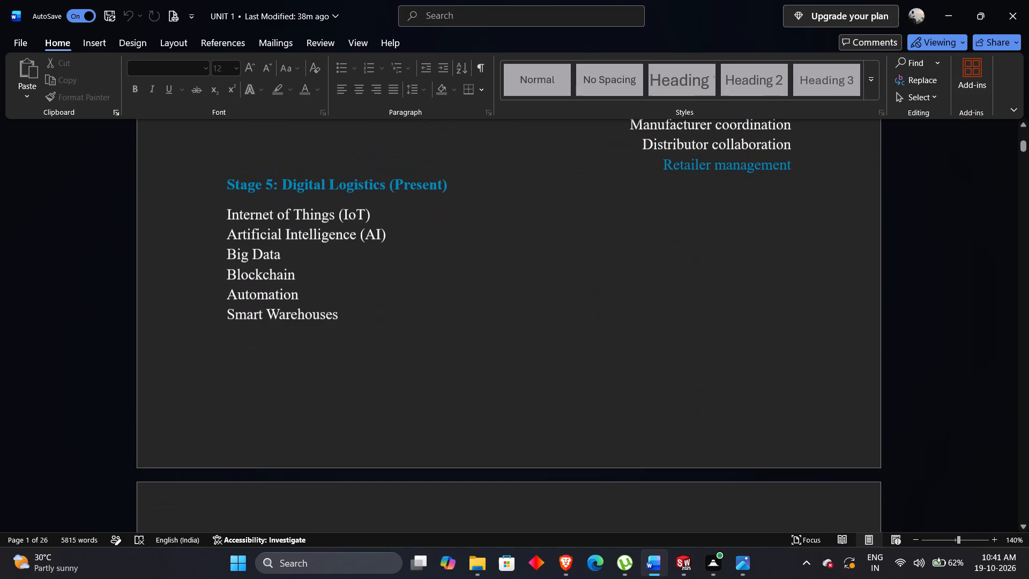
scroll(410, 339, "up", 1)
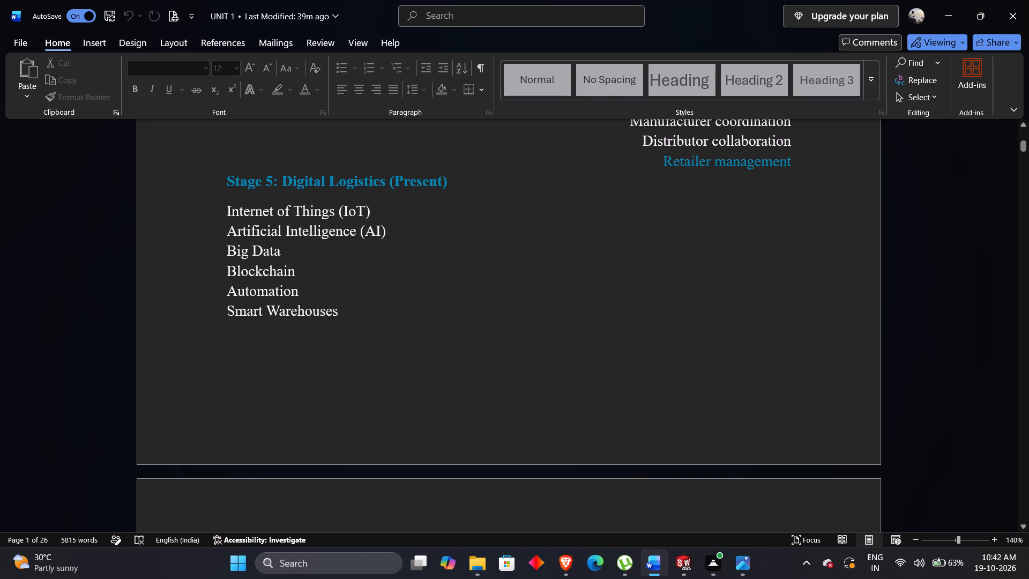
Study Figure 1 on the evolution of logistics and reread the Functions of Business Logistics section through Packaging.
scroll(385, 289, "down", 6)
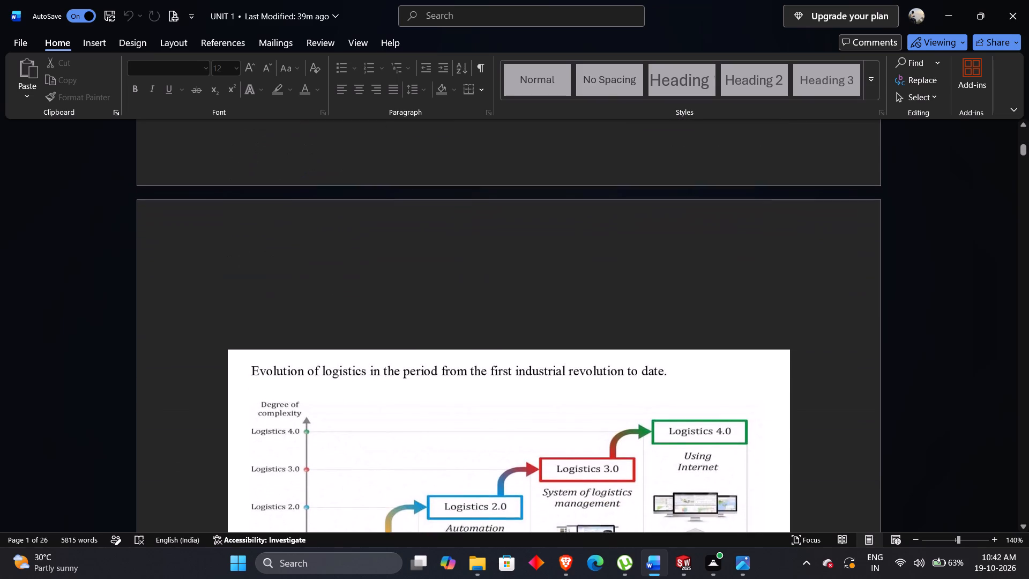
scroll(385, 289, "down", 4)
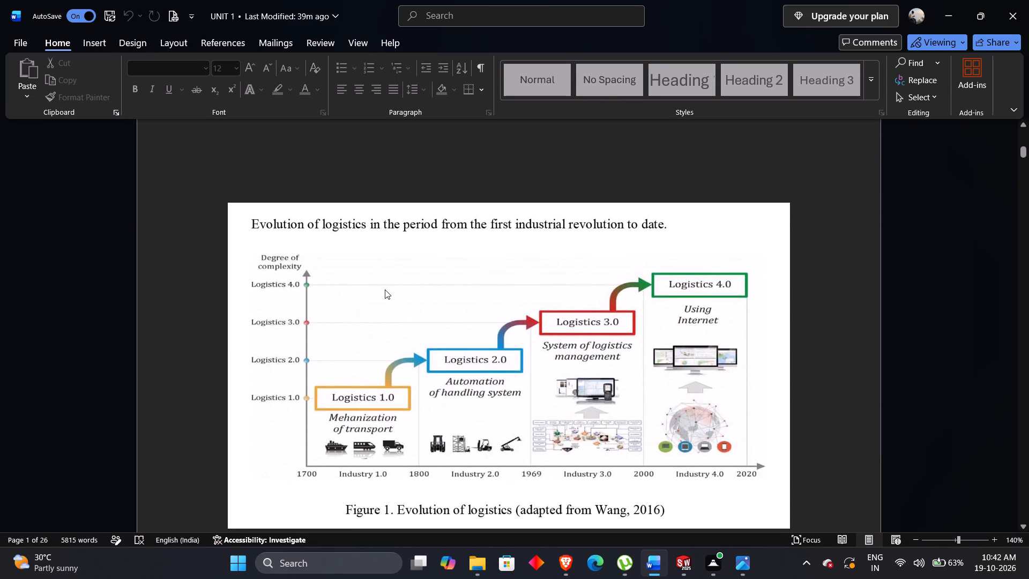
scroll(368, 257, "down", 1)
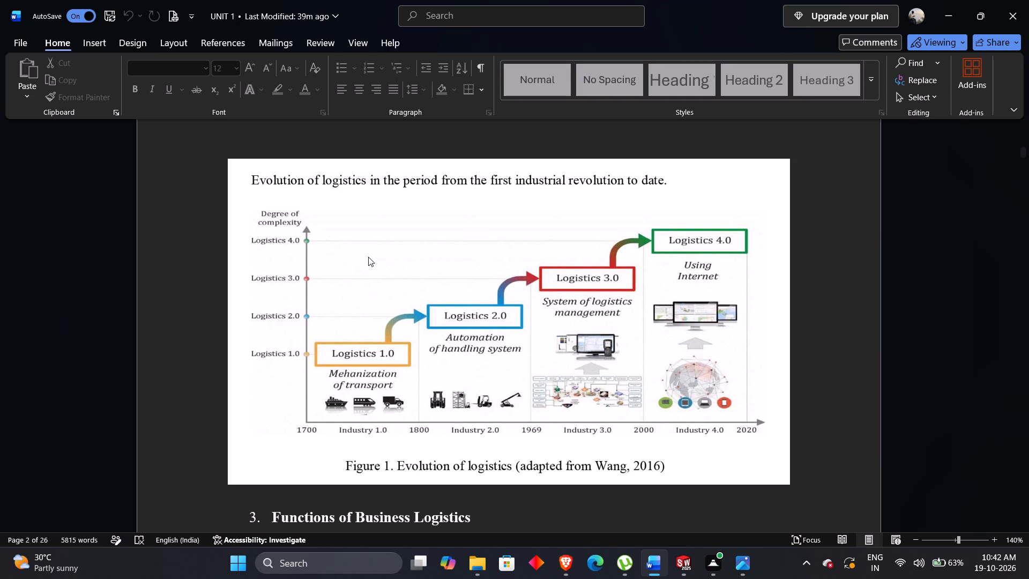
scroll(368, 257, "down", 3)
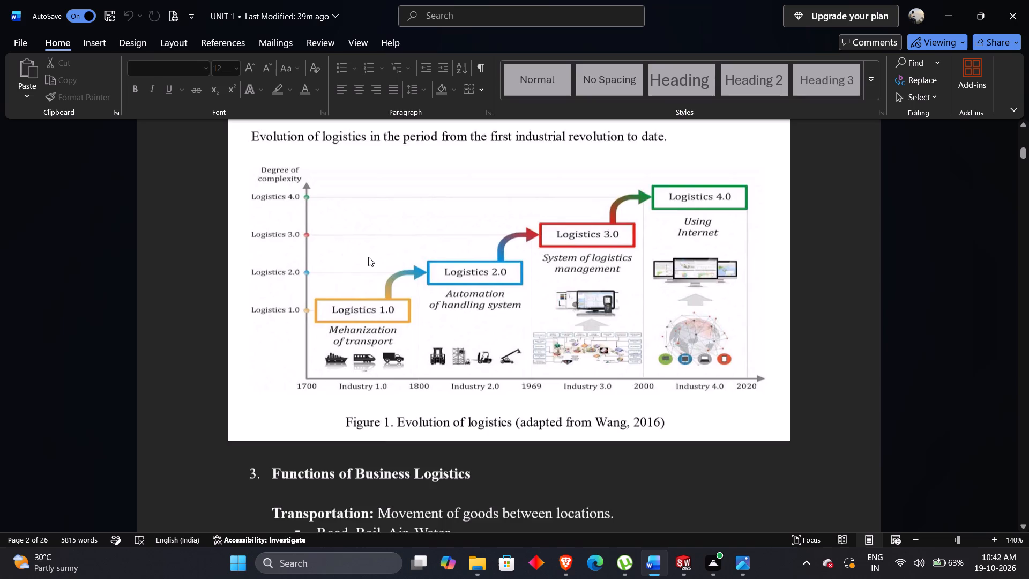
scroll(368, 257, "down", 3)
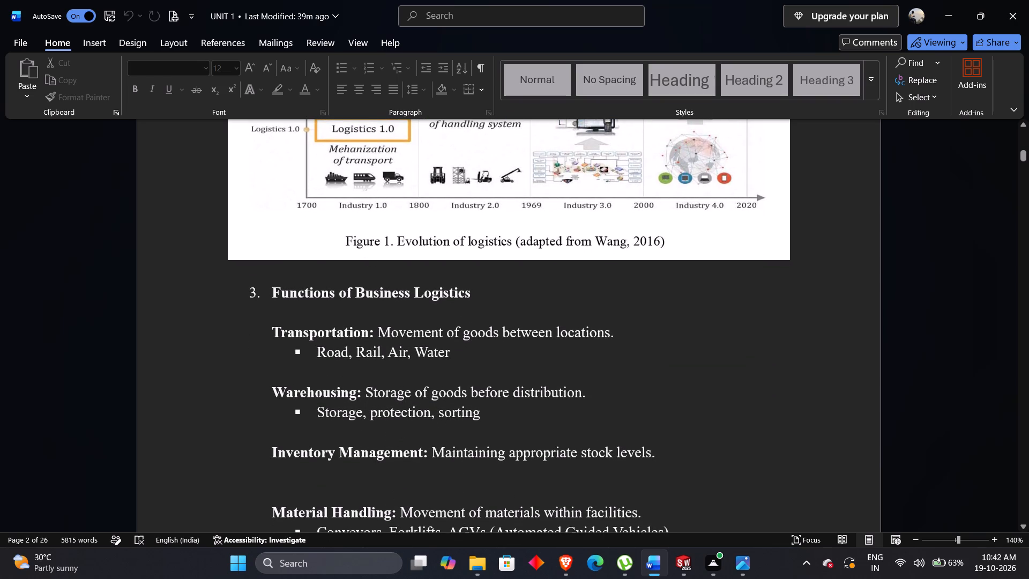
scroll(352, 302, "down", 4)
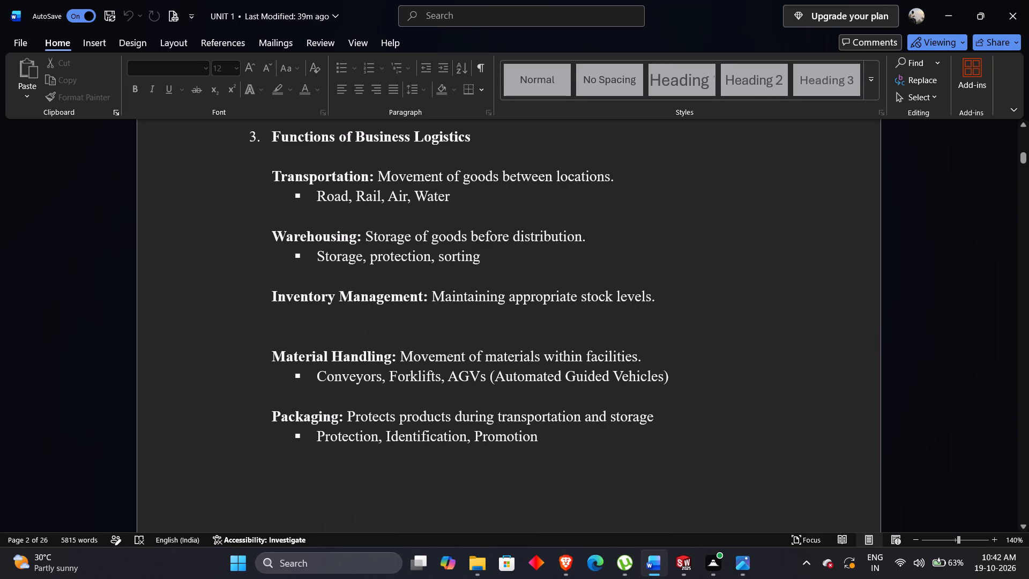
scroll(392, 320, "down", 2)
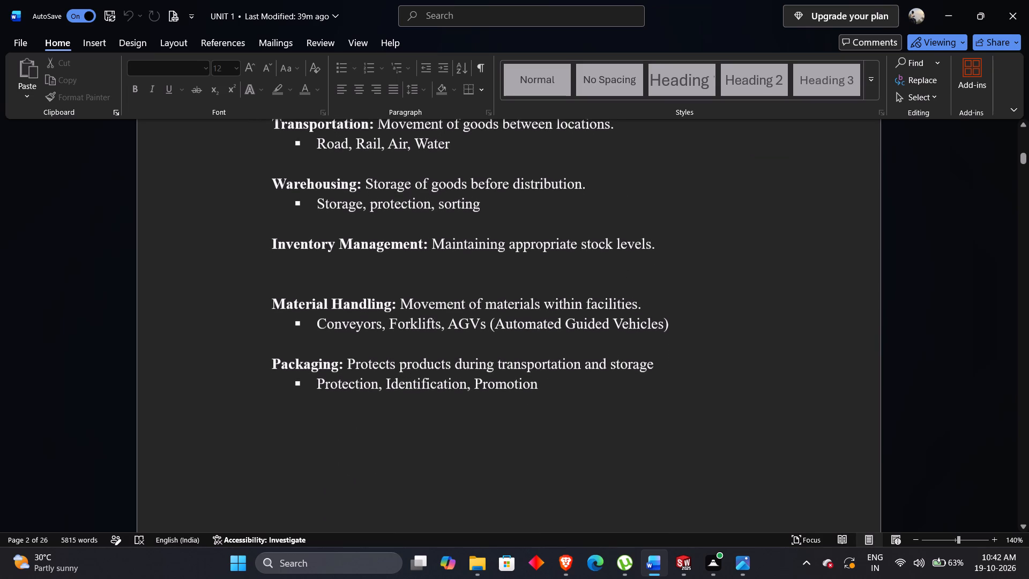
scroll(392, 320, "down", 1)
scroll(392, 320, "up", 1)
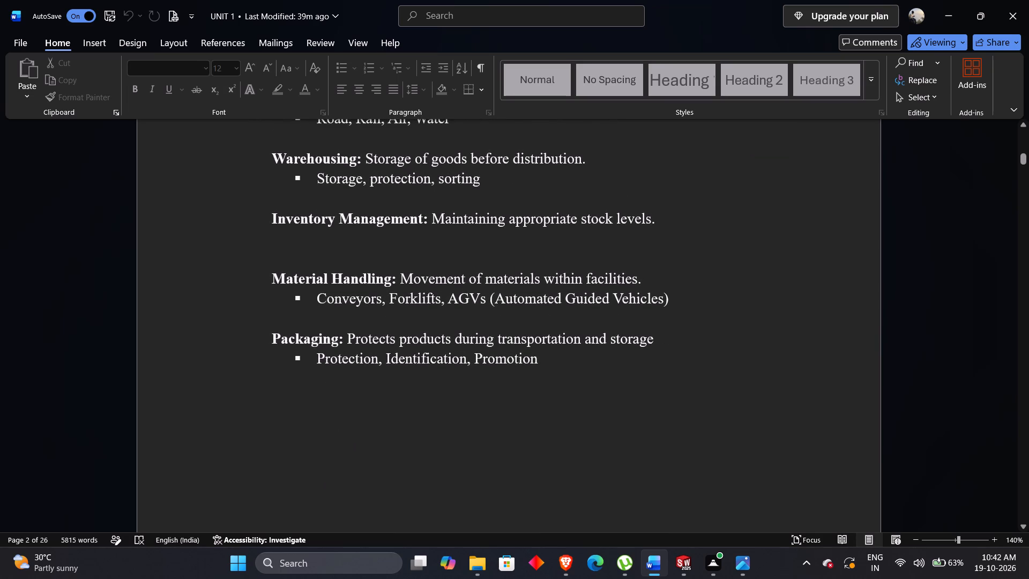
Skim the notes from Logistics Cost Components through the 7Rs to section 7, Business Logistics vs Supply Chain Management.
scroll(387, 332, "down", 5)
scroll(387, 332, "up", 1)
scroll(387, 332, "down", 3)
scroll(387, 332, "up", 1)
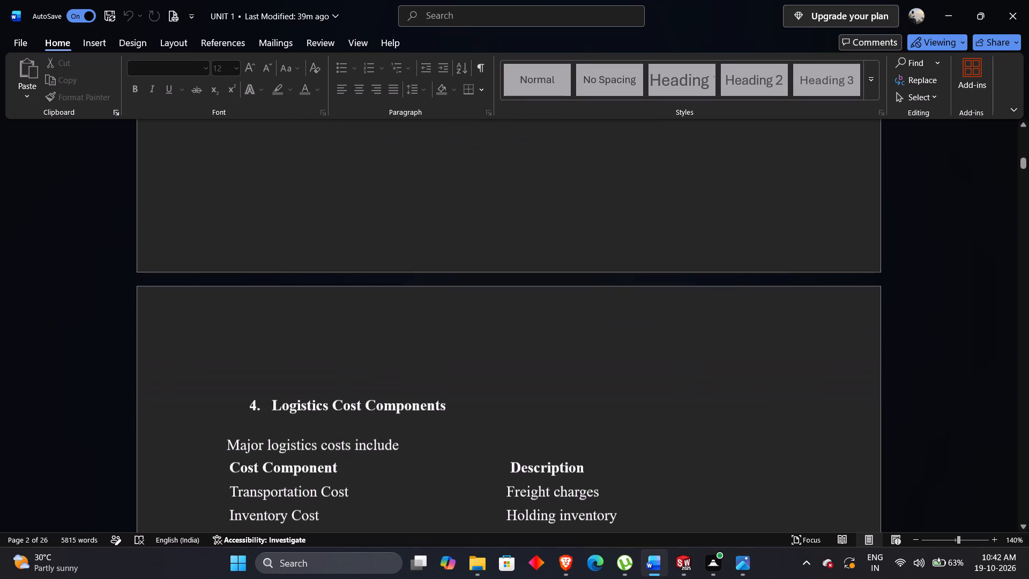
scroll(387, 332, "up", 2)
scroll(387, 332, "down", 11)
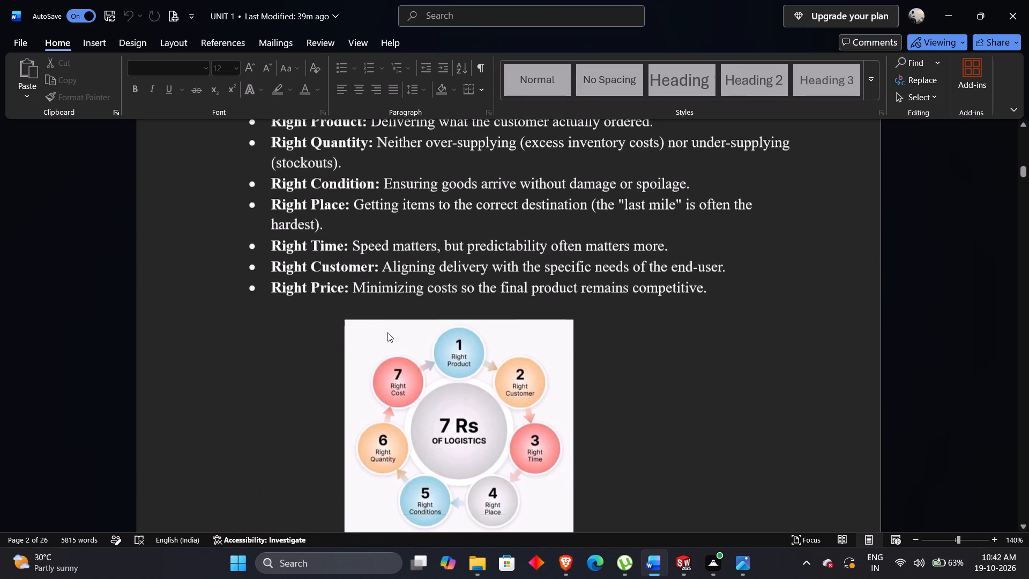
scroll(387, 332, "down", 4)
scroll(387, 332, "up", 1)
scroll(387, 332, "down", 6)
scroll(387, 332, "up", 1)
scroll(387, 332, "down", 13)
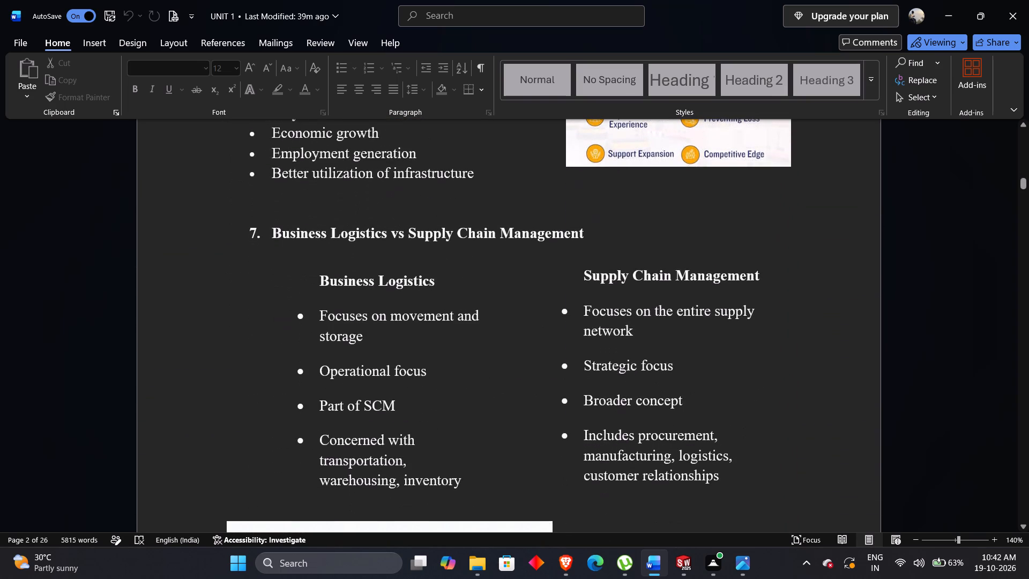
scroll(387, 332, "down", 3)
Go back through the notes to Stage 5: Digital Logistics on the first page.
scroll(387, 332, "up", 20)
scroll(387, 332, "up", 17)
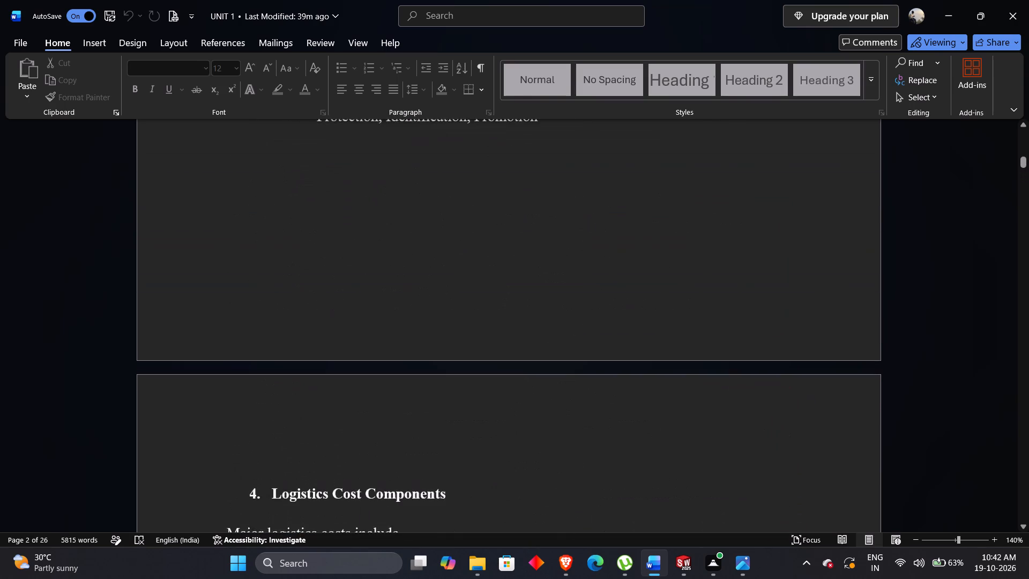
scroll(387, 332, "up", 20)
scroll(387, 332, "up", 15)
scroll(387, 332, "down", 10)
scroll(387, 332, "up", 1)
scroll(387, 332, "down", 1)
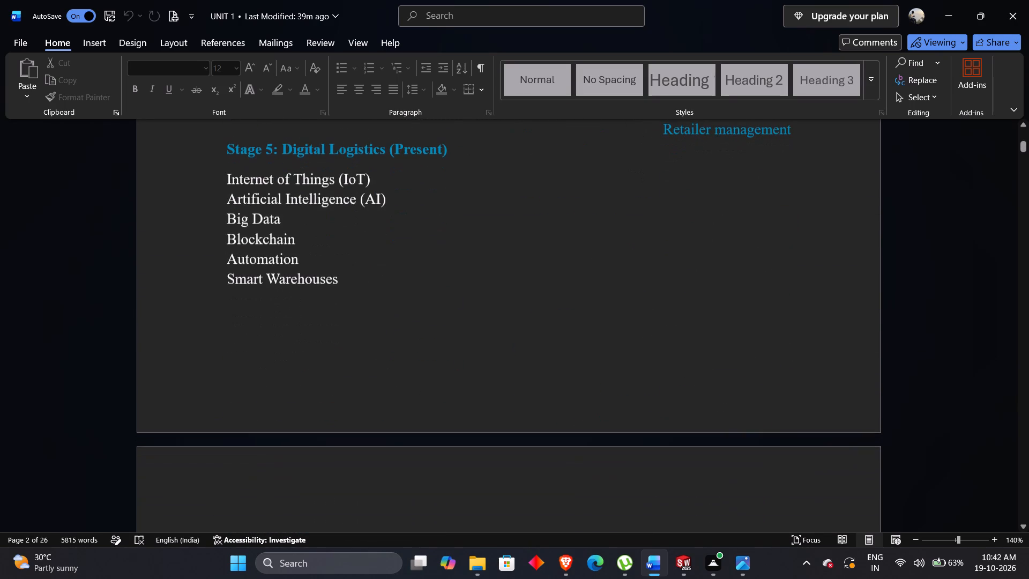
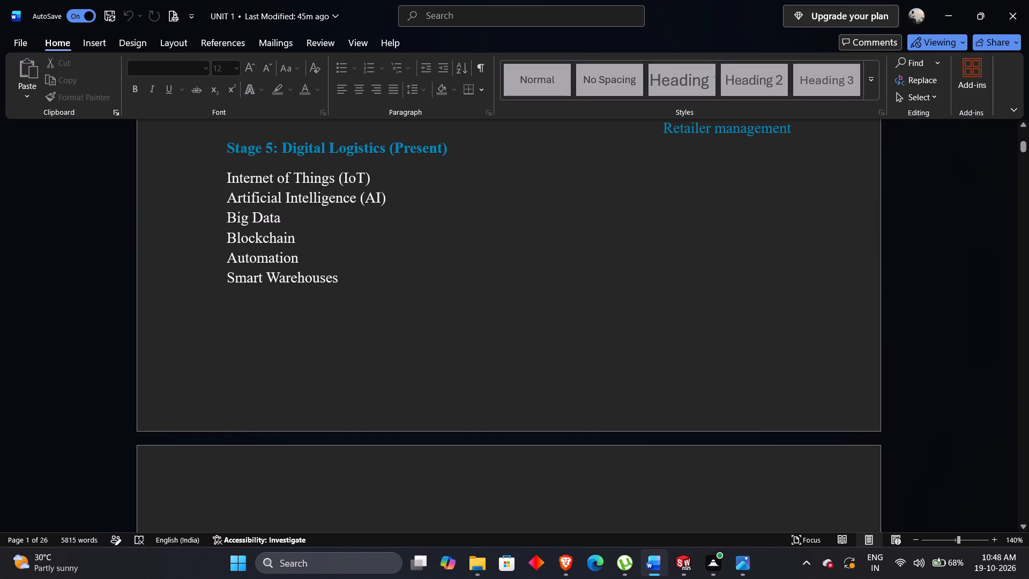
Switch to SOLIDWORKS and examine the bracket's hollow boss, upright plate, base and mirrored ribs from several angles.
left_click(685, 569)
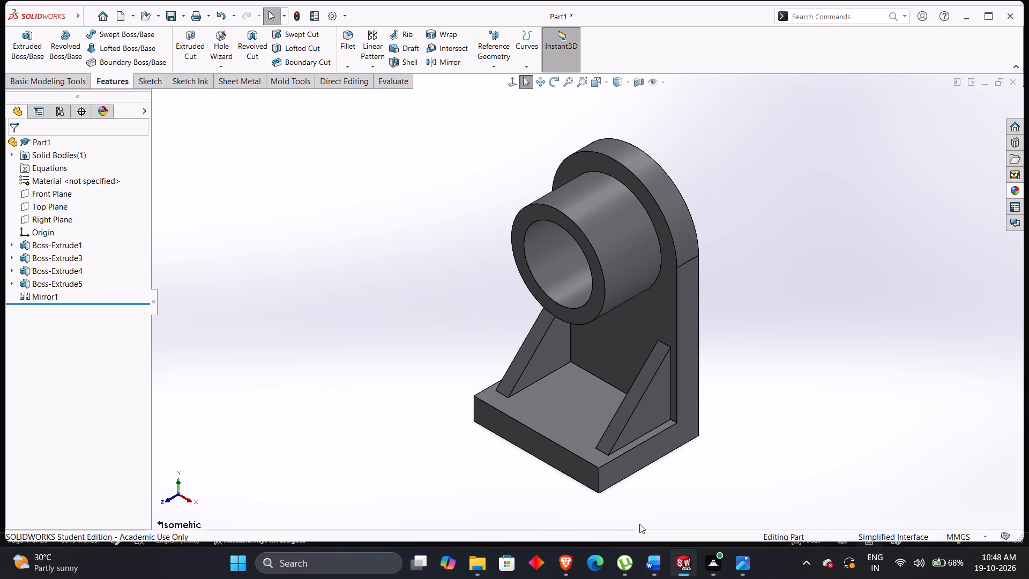
scroll(646, 196, "down", 2)
scroll(646, 193, "up", 2)
scroll(652, 248, "up", 2)
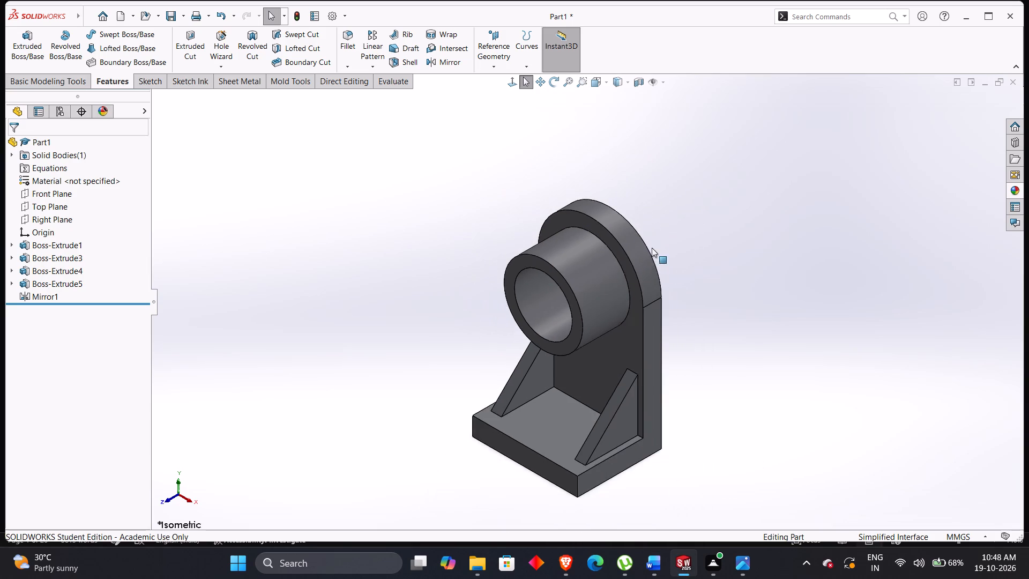
middle_click_drag(594, 330, 570, 292)
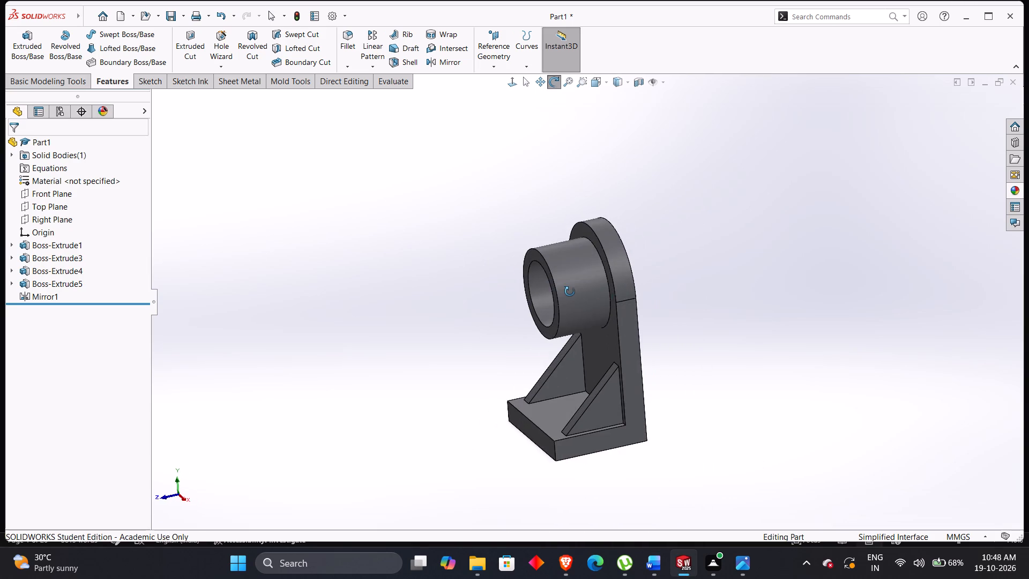
middle_click_drag(570, 292, 602, 290)
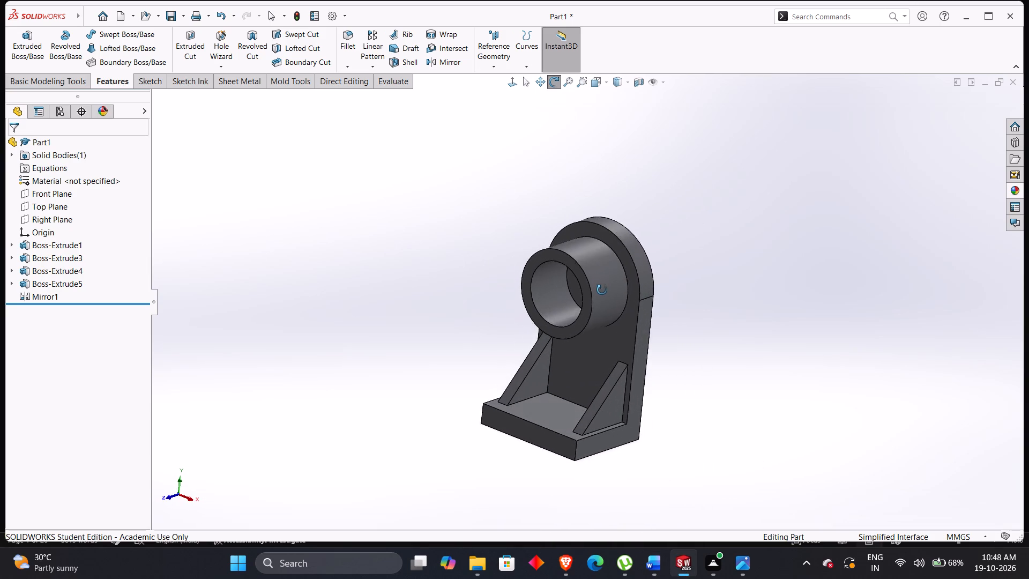
middle_click_drag(602, 290, 572, 324)
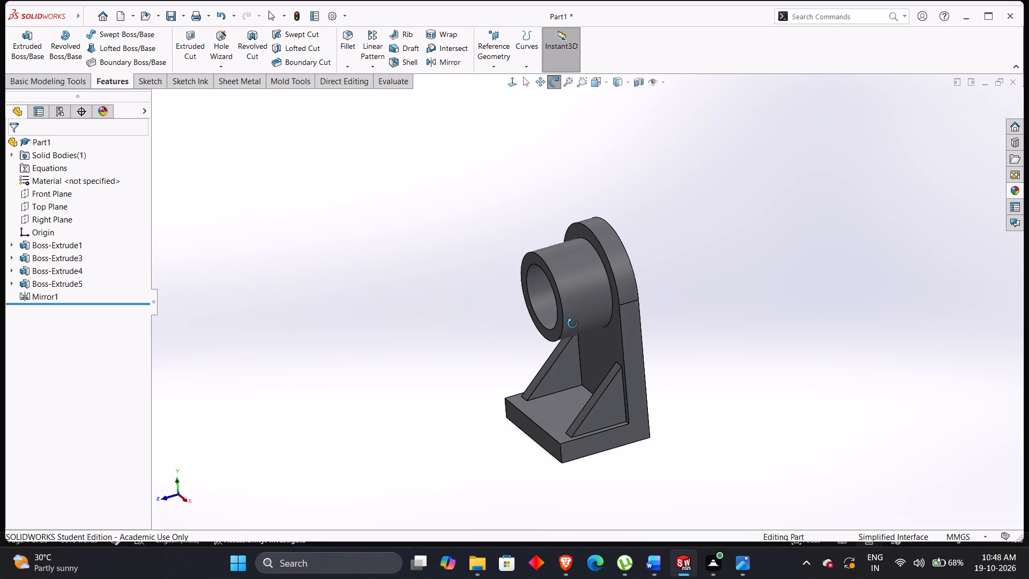
middle_click_drag(572, 324, 570, 299)
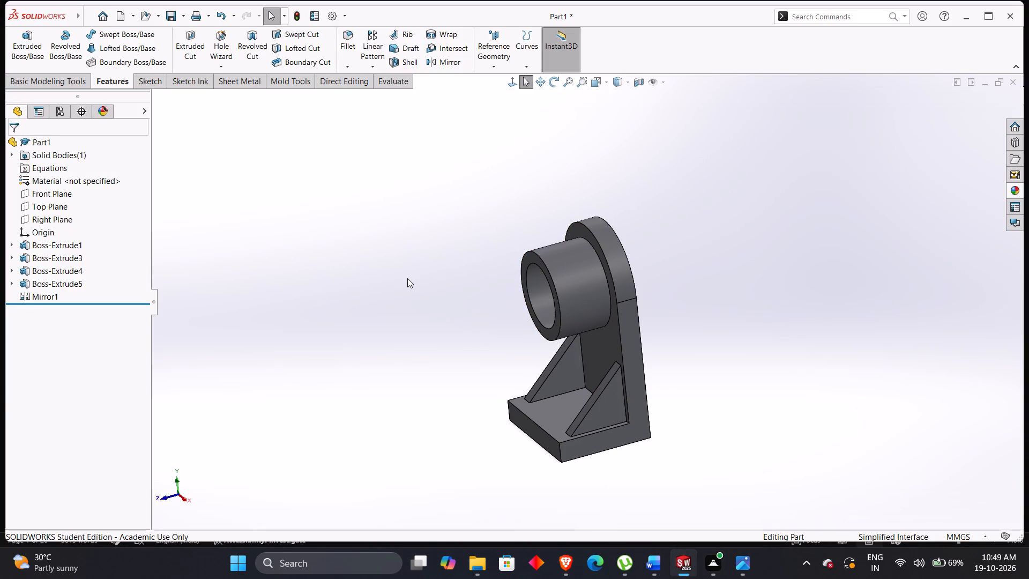
Check the bracket in the standard front, back, left, right, top and bottom views, finishing in the isometric view.
key("ctrl+7")
key("ctrl+6")
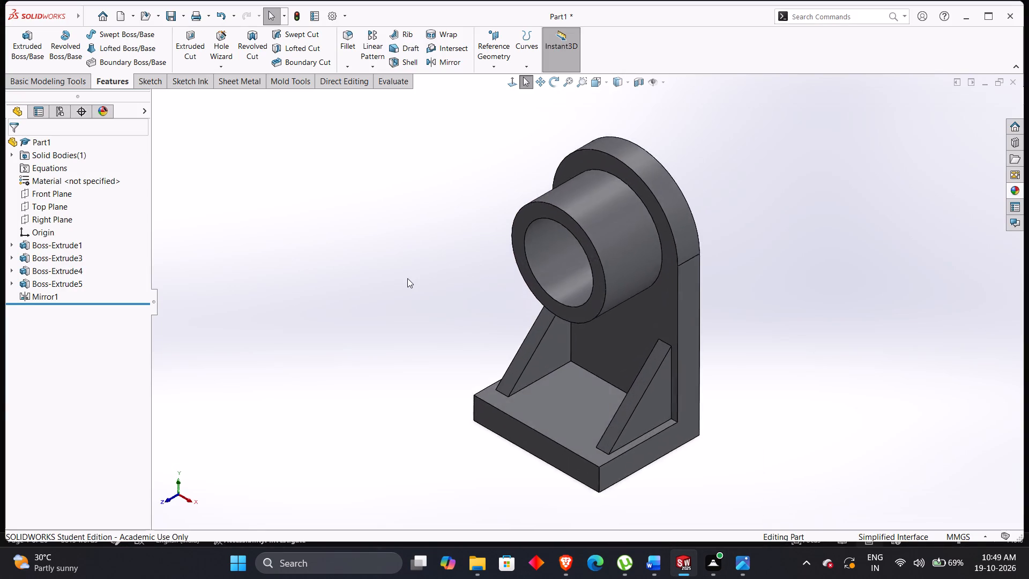
key("ctrl+7")
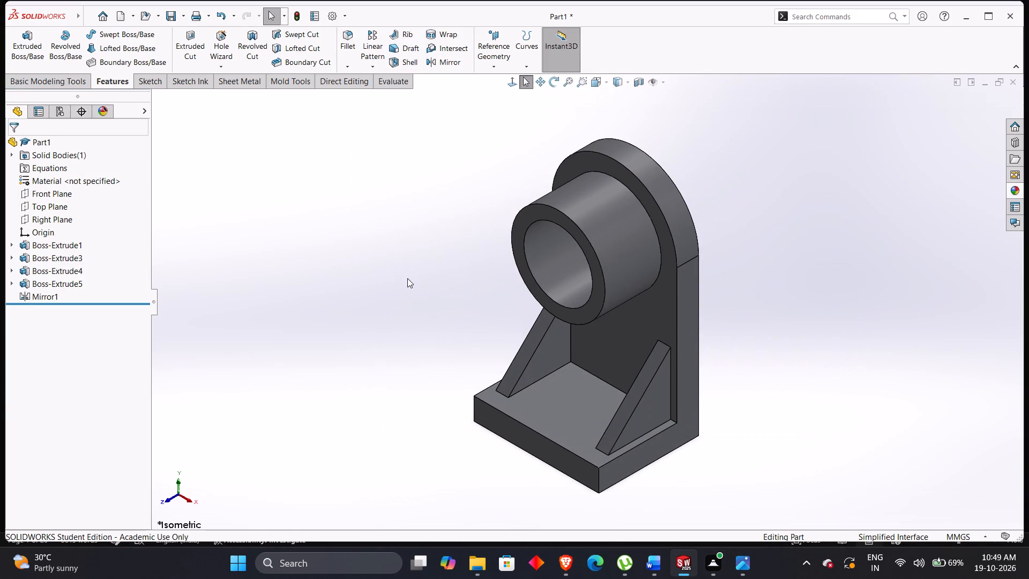
key("ctrl+1")
key("ctrl+2")
key("ctrl+3")
key("ctrl+4")
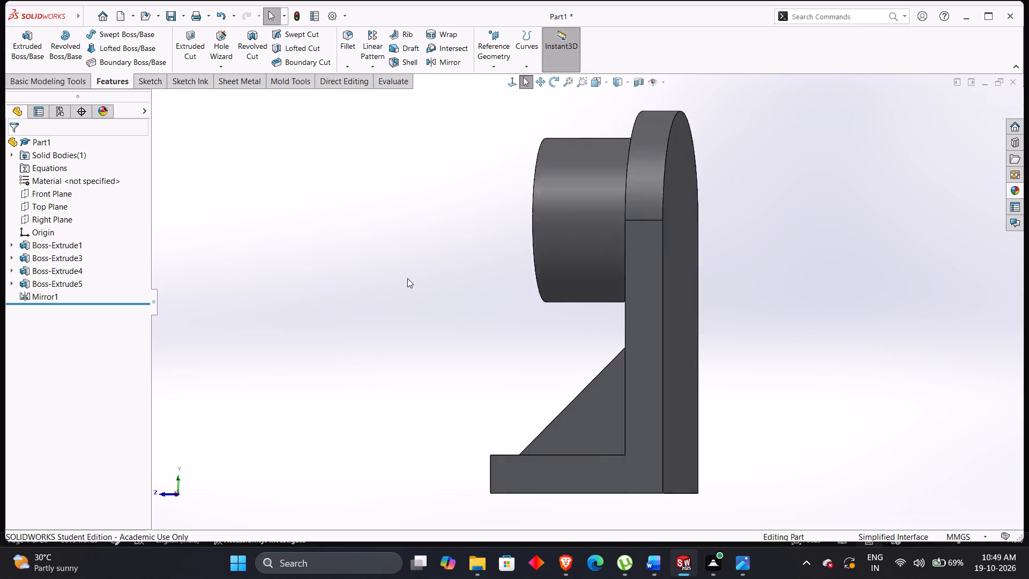
key("ctrl+1")
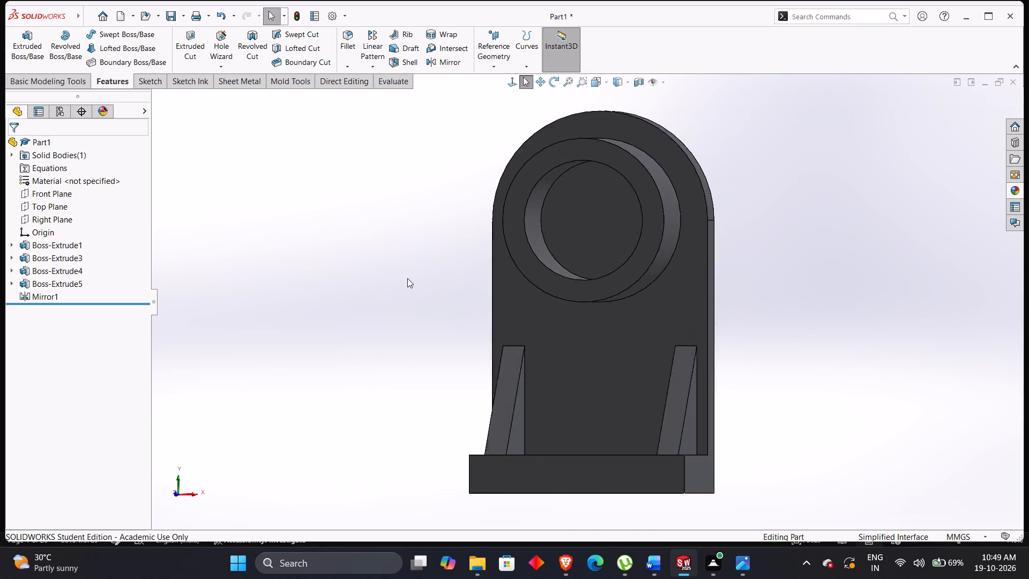
key("ctrl+2")
key("ctrl+3")
key("ctrl+4")
key("ctrl+5")
key("ctrl+6")
key("ctrl+7")
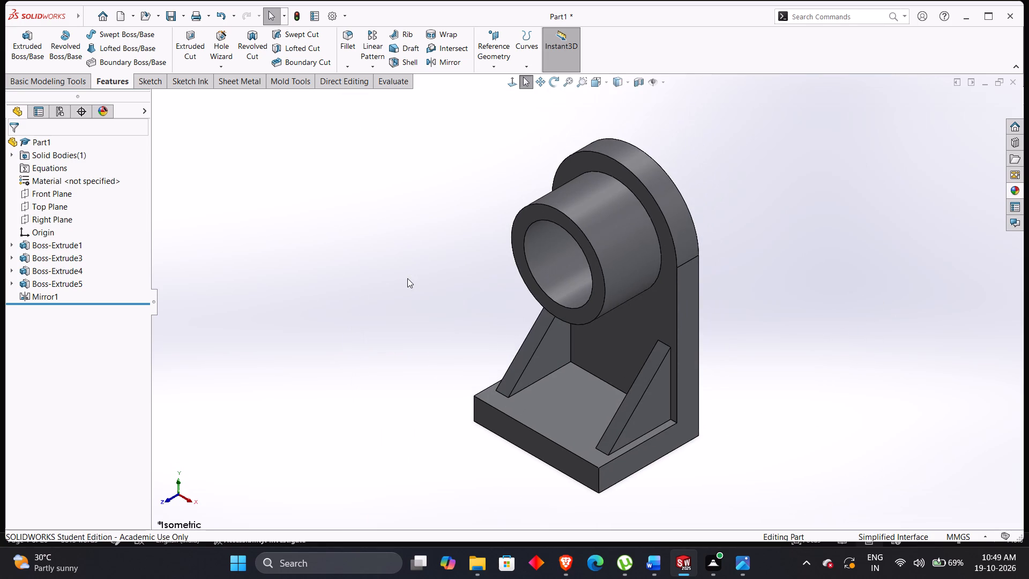
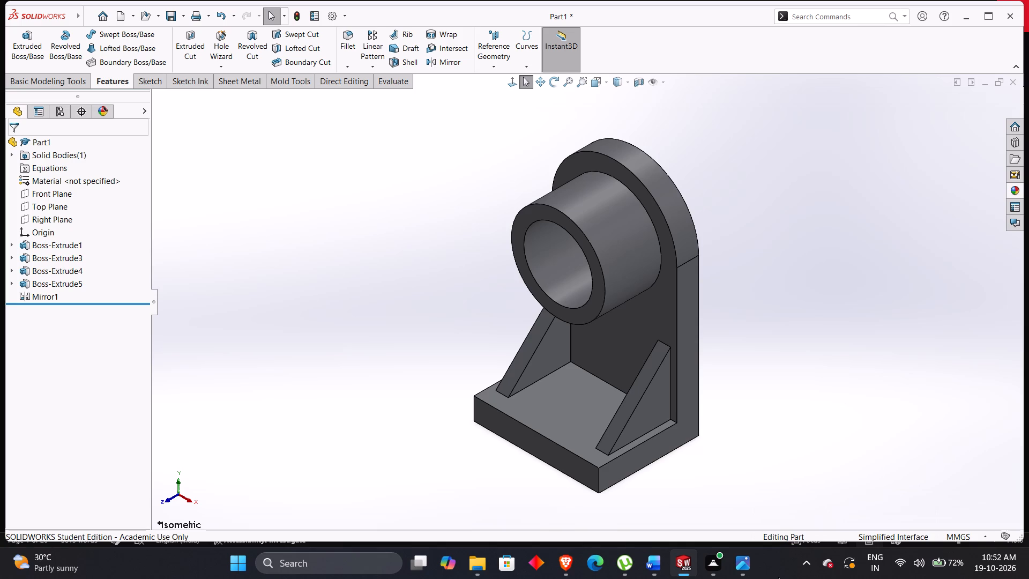
Switch to the UNIT 1 notes in Word and review the LC 1 logistics evolution stages back up to the Introduction.
left_click(646, 568)
scroll(542, 387, "up", 3)
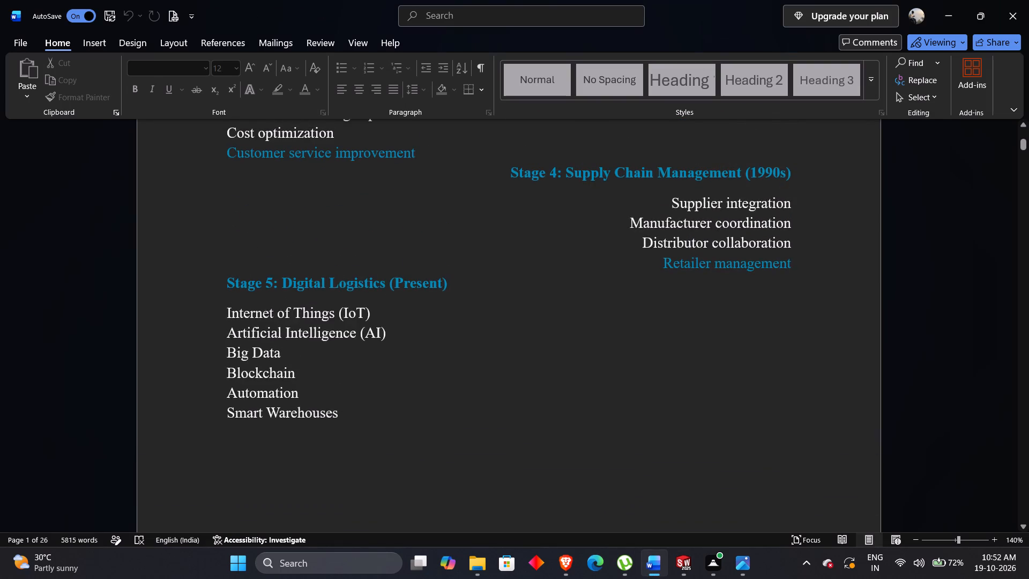
scroll(549, 381, "up", 2)
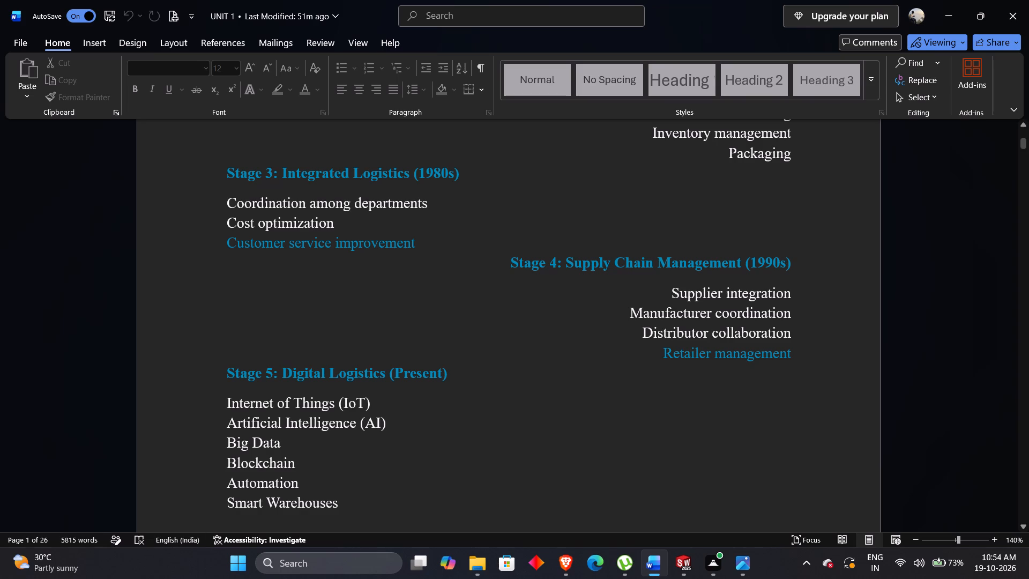
scroll(244, 389, "down", 2)
scroll(246, 389, "up", 8)
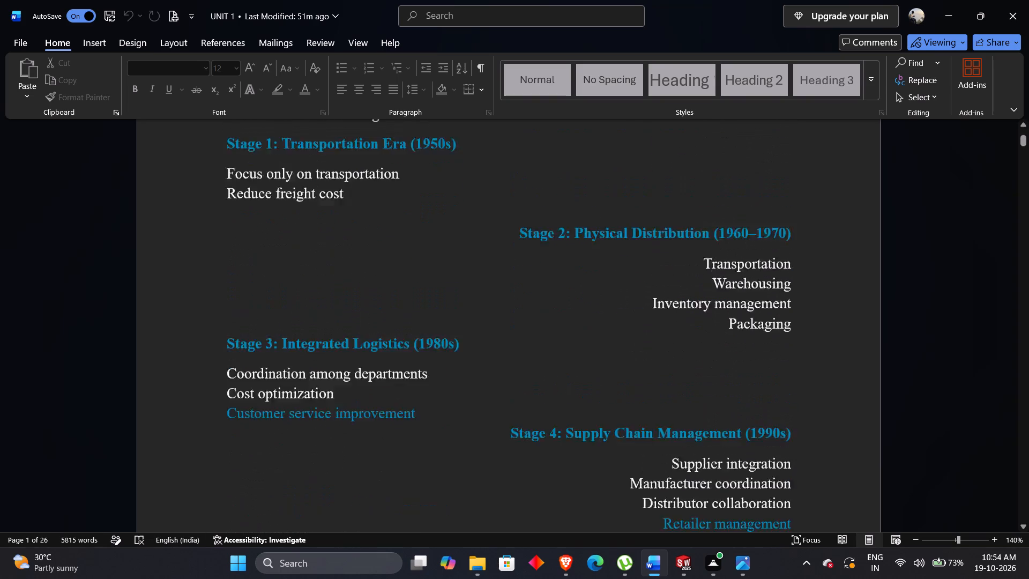
scroll(255, 389, "up", 2)
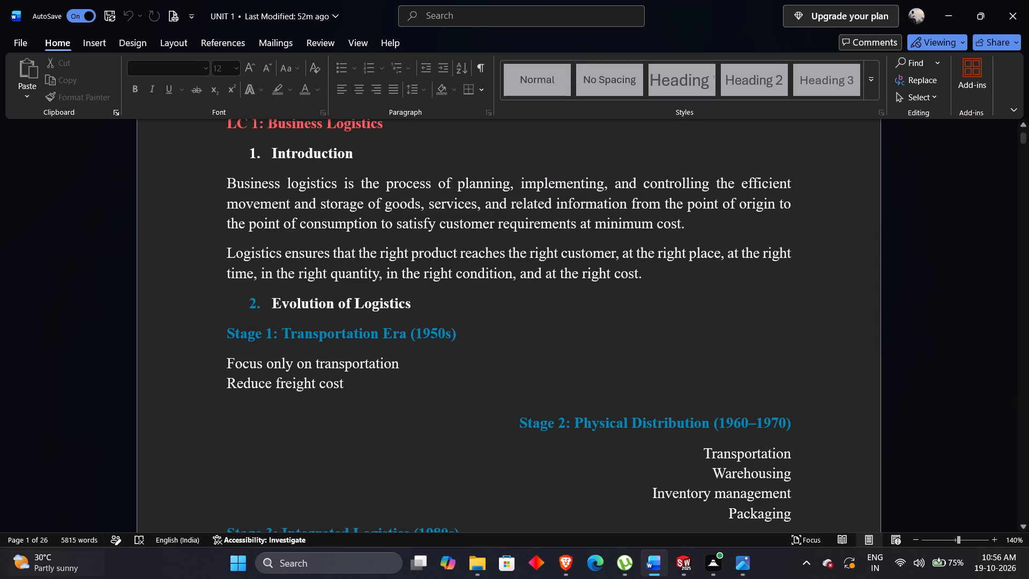
Read on from the evolution stages through the Figure 1 evolution diagram to the Functions of Business Logistics section.
scroll(212, 480, "down", 7)
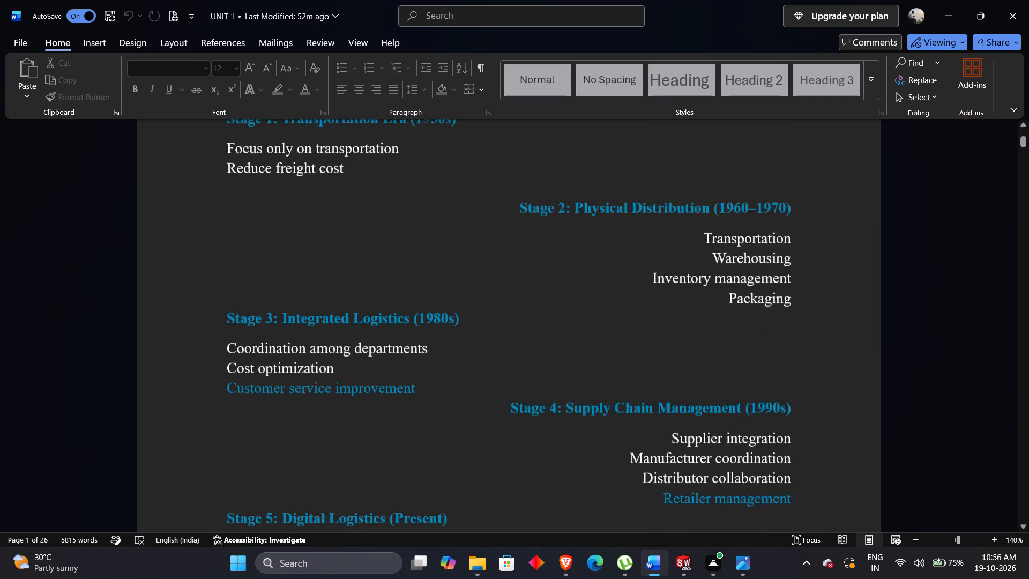
scroll(219, 469, "down", 15)
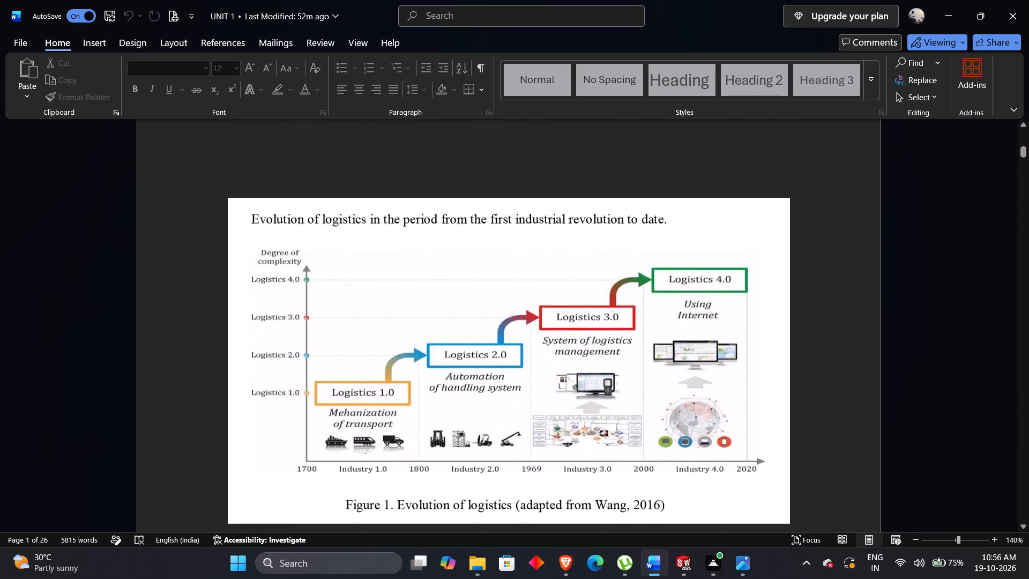
scroll(225, 476, "down", 1)
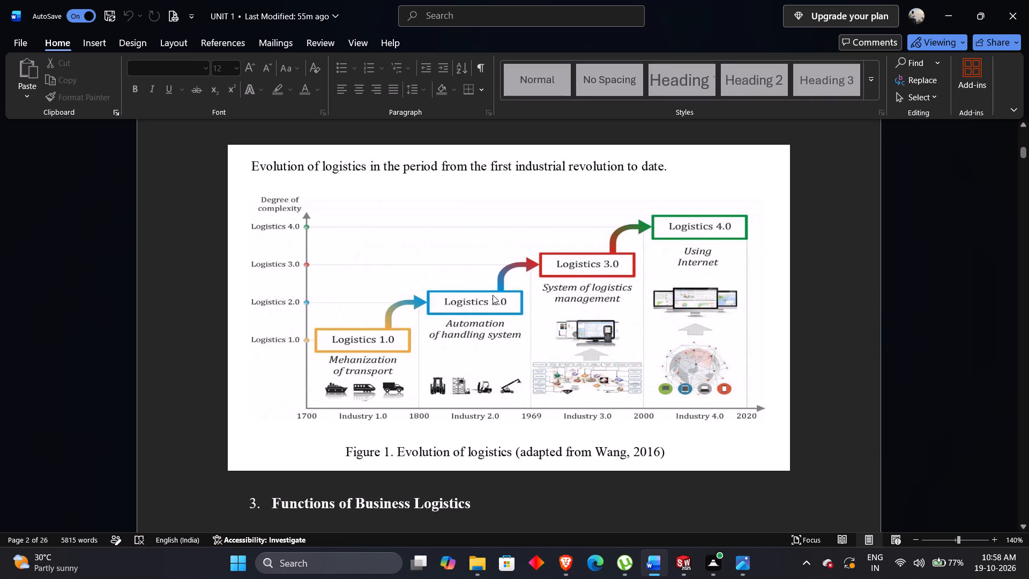
scroll(449, 329, "down", 2)
scroll(489, 426, "down", 1)
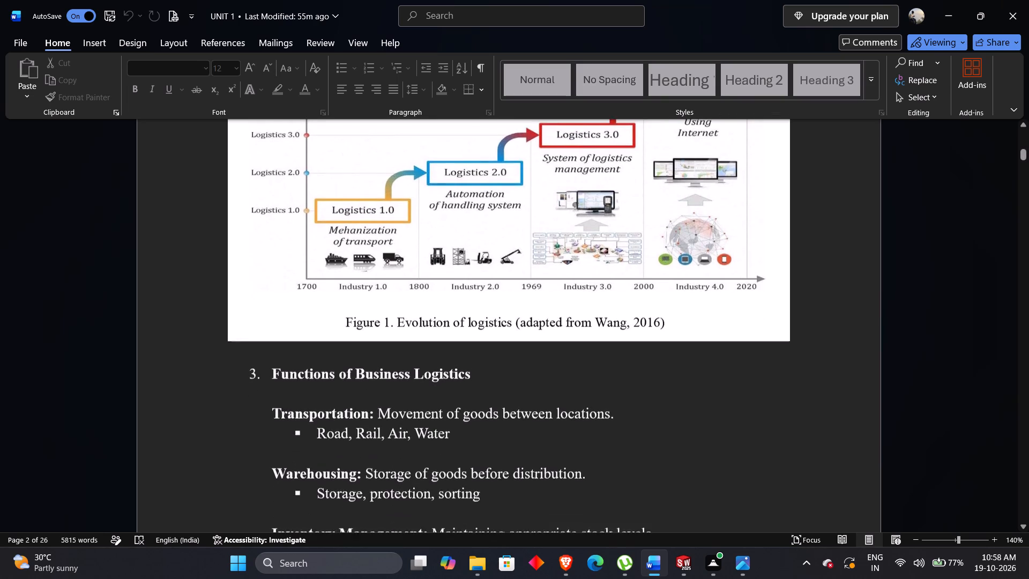
scroll(489, 426, "down", 4)
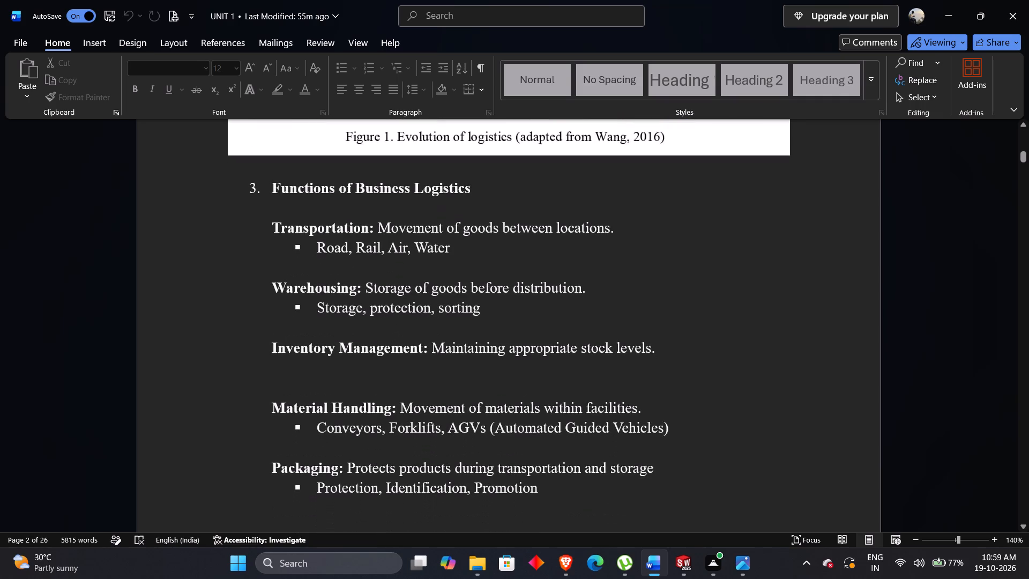
scroll(489, 426, "down", 1)
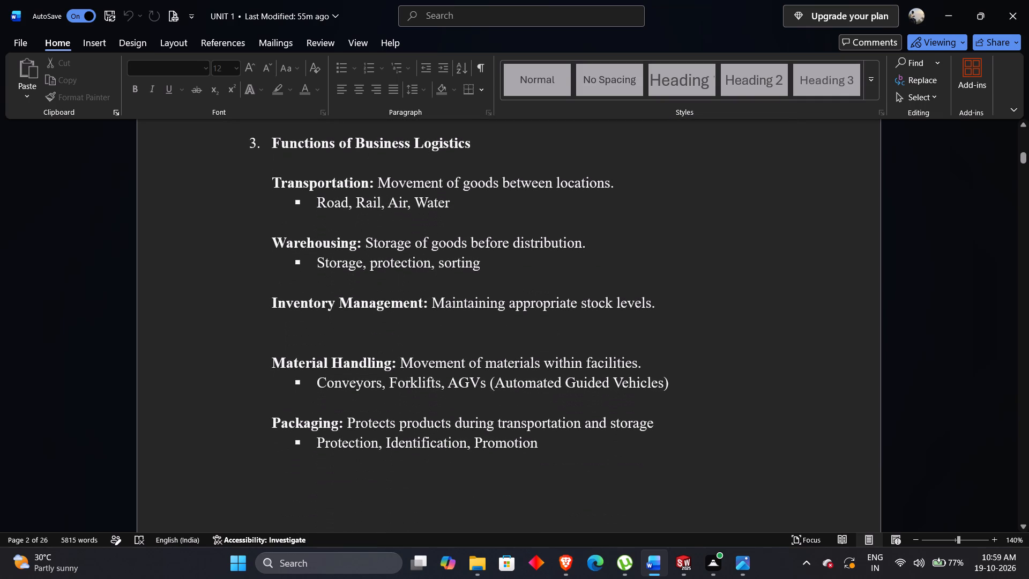
Revisit the Figure 1 evolution diagram and the Stage 4 Supply Chain Management and Stage 5 Digital Logistics notes.
scroll(489, 426, "up", 3)
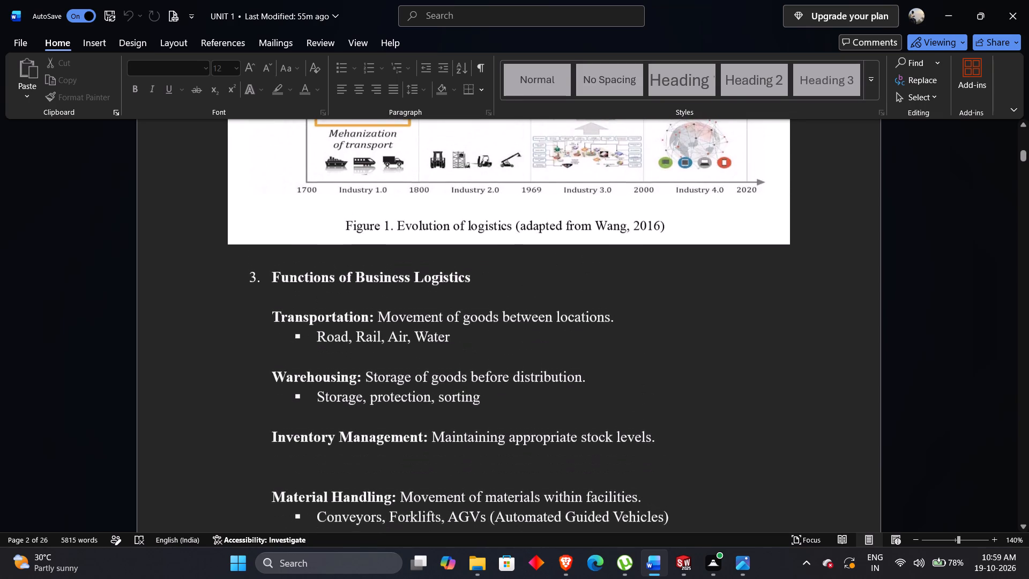
scroll(501, 428, "up", 5)
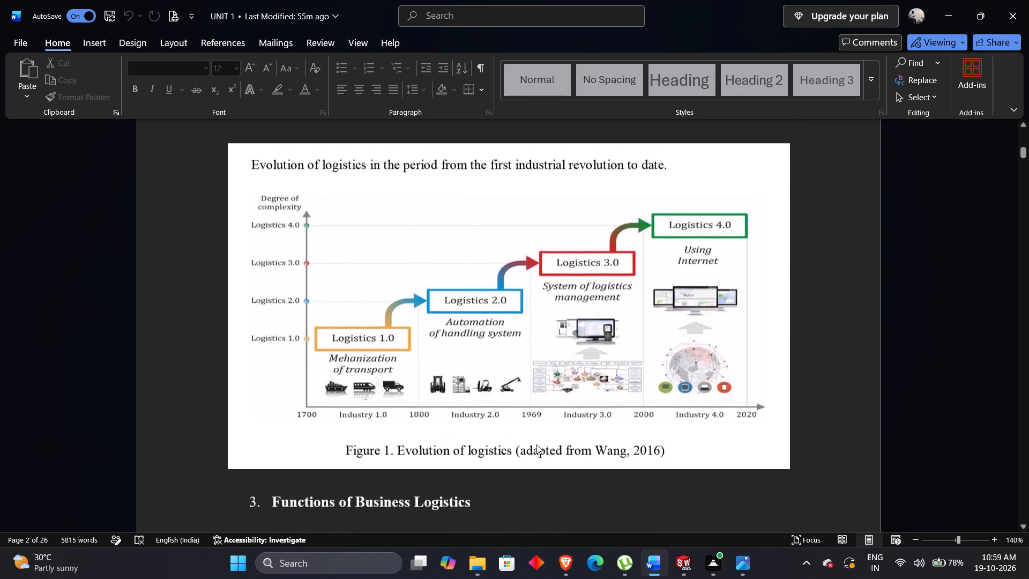
scroll(536, 444, "up", 1)
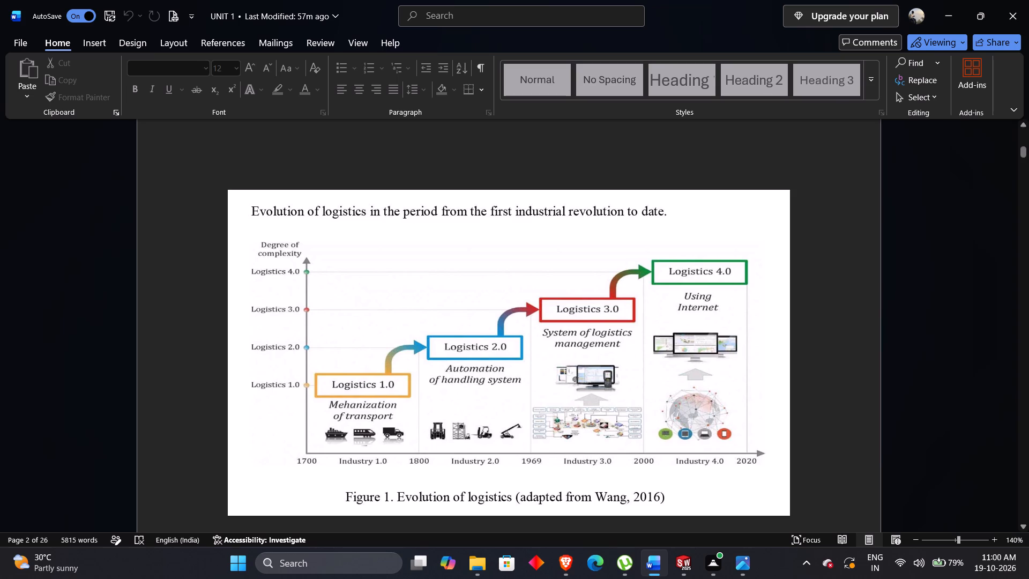
scroll(0, 7, "up", 4)
scroll(641, 457, "up", 12)
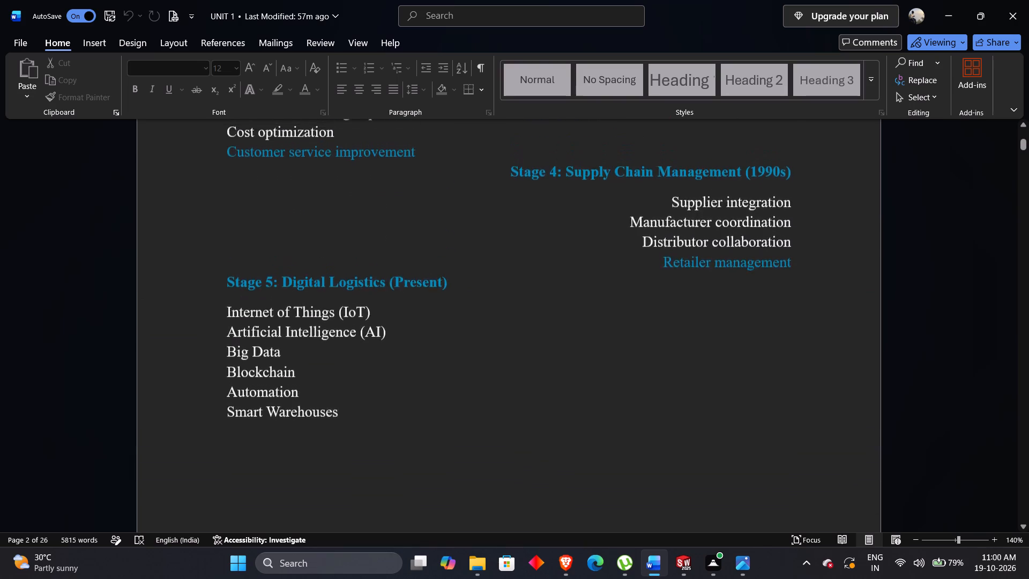
scroll(641, 457, "up", 2)
scroll(466, 472, "down", 2)
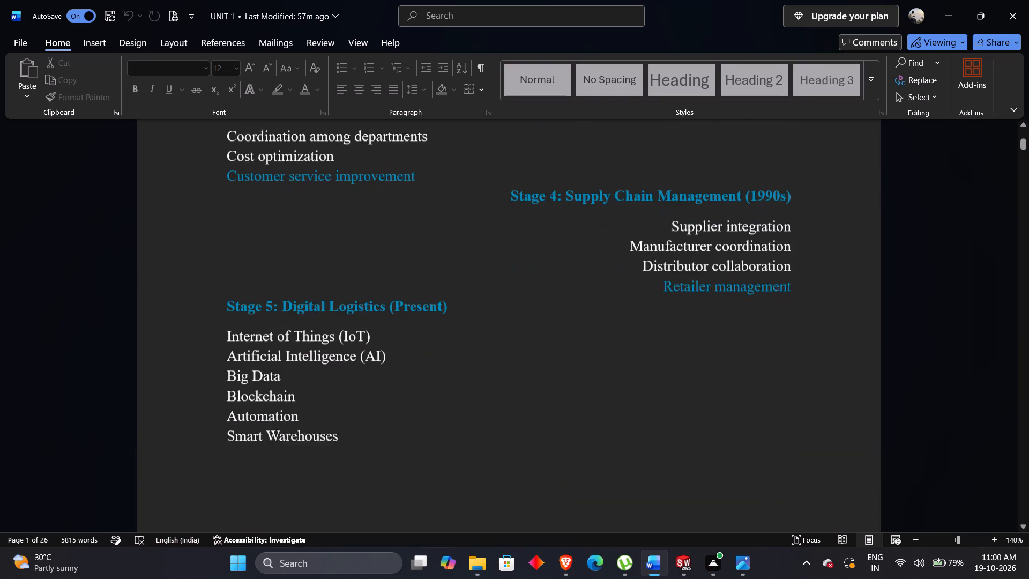
scroll(446, 502, "down", 3)
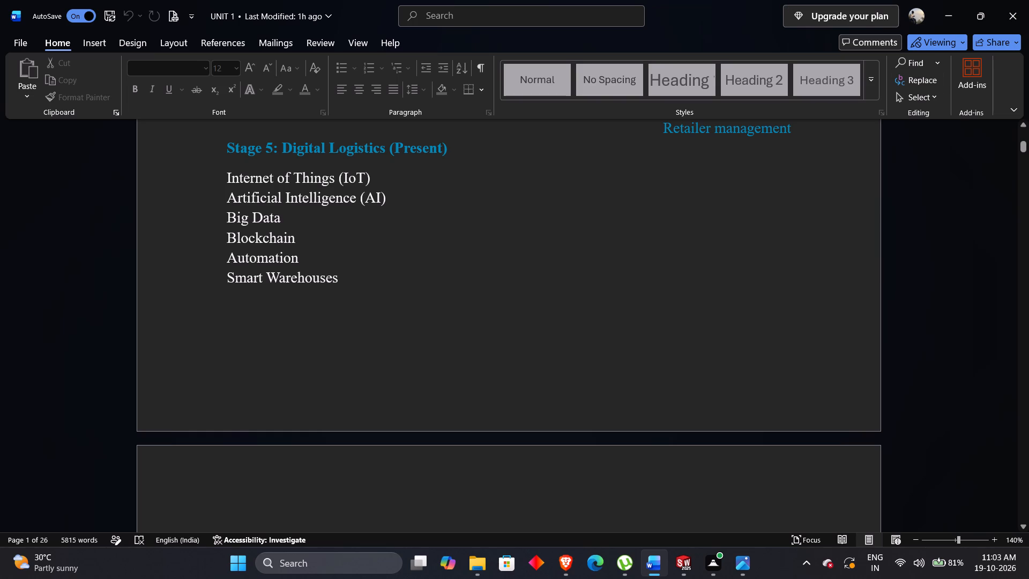
Skim the rest of LC 1, from logistics functions and costs through the 7Rs, benefits and supply chain comparison, to the LC 2 heading.
scroll(797, 393, "down", 3)
scroll(572, 413, "down", 11)
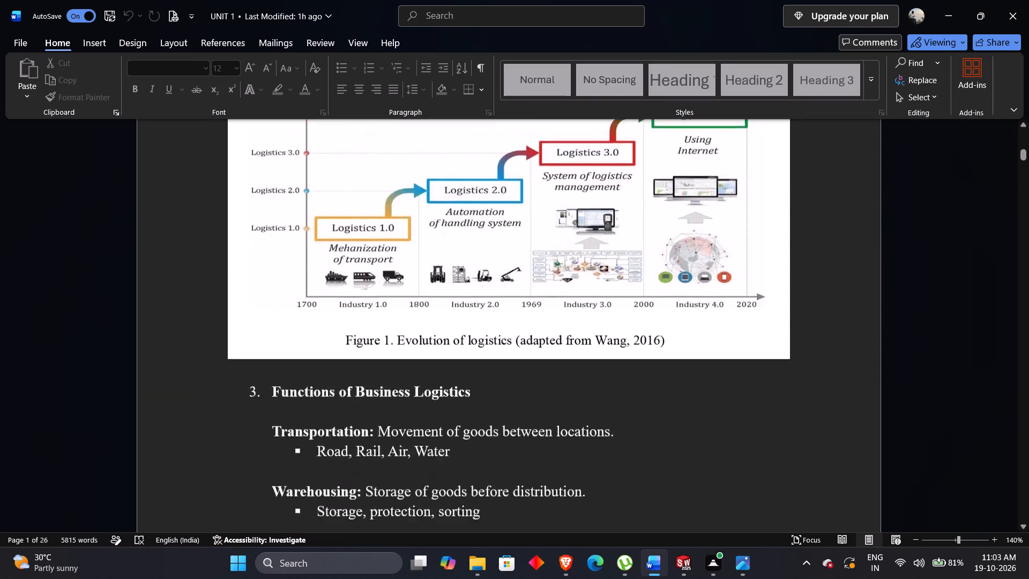
scroll(543, 372, "down", 4)
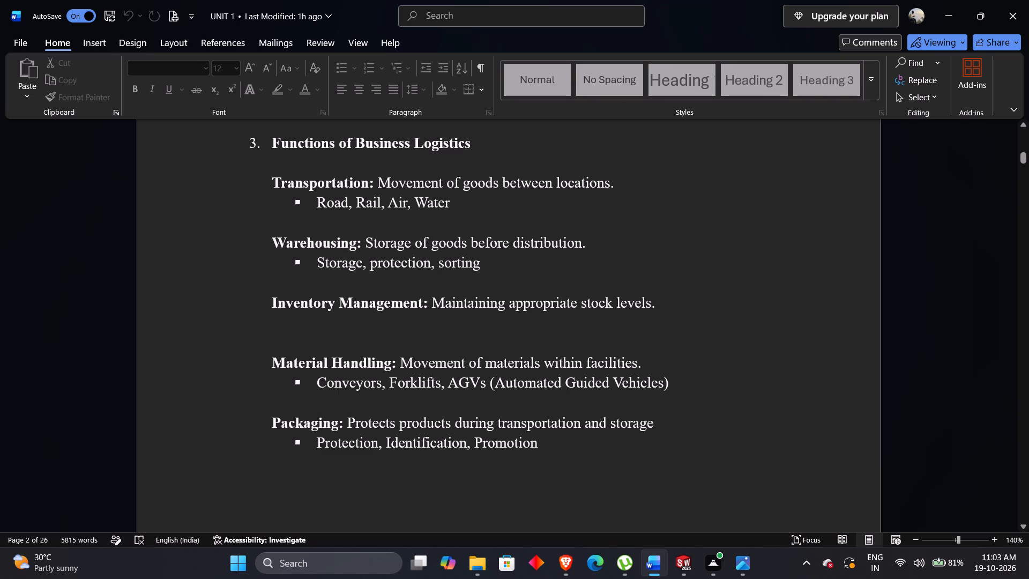
scroll(505, 257, "down", 8)
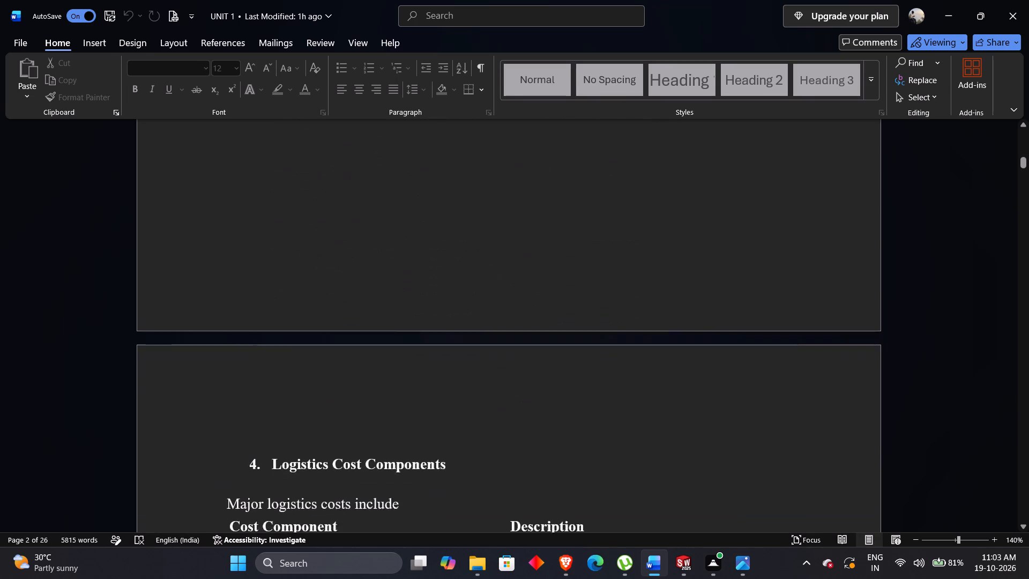
scroll(484, 244, "down", 13)
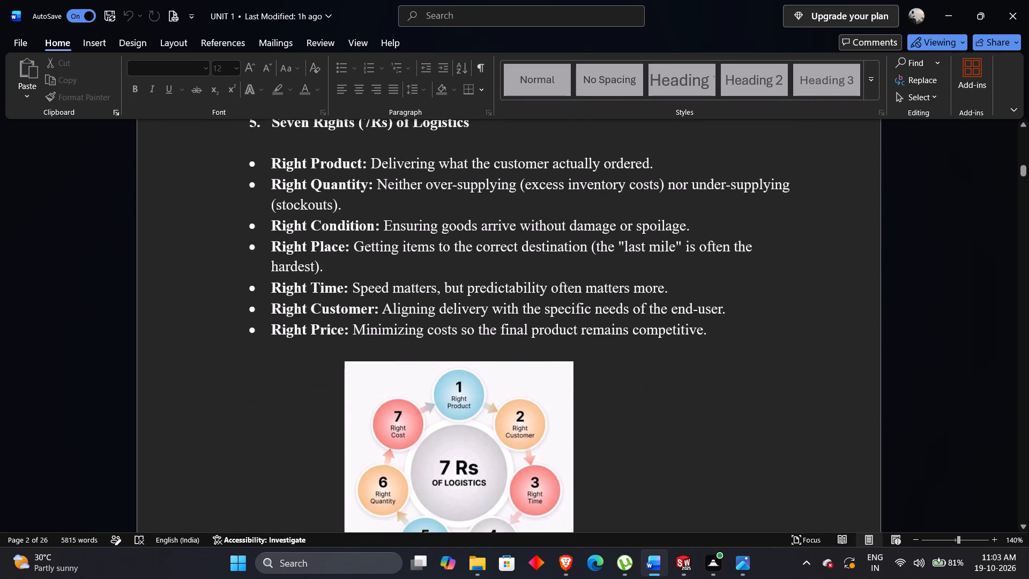
scroll(480, 234, "down", 18)
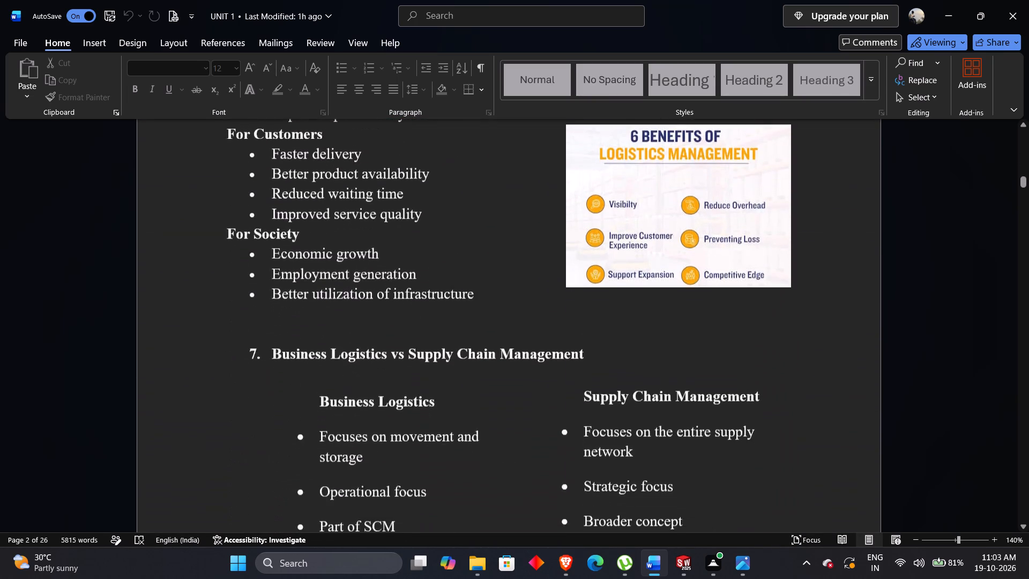
scroll(484, 233, "down", 19)
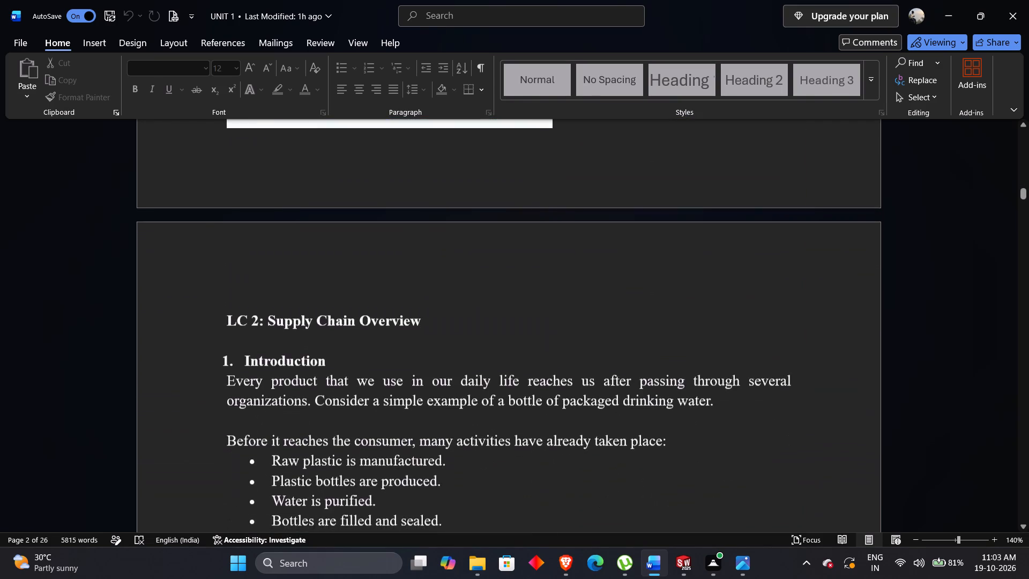
Read the LC 2 Supply Chain Overview introduction, definition, laptop manufacturing example and Generic Supply Chain Structure.
scroll(497, 234, "down", 1)
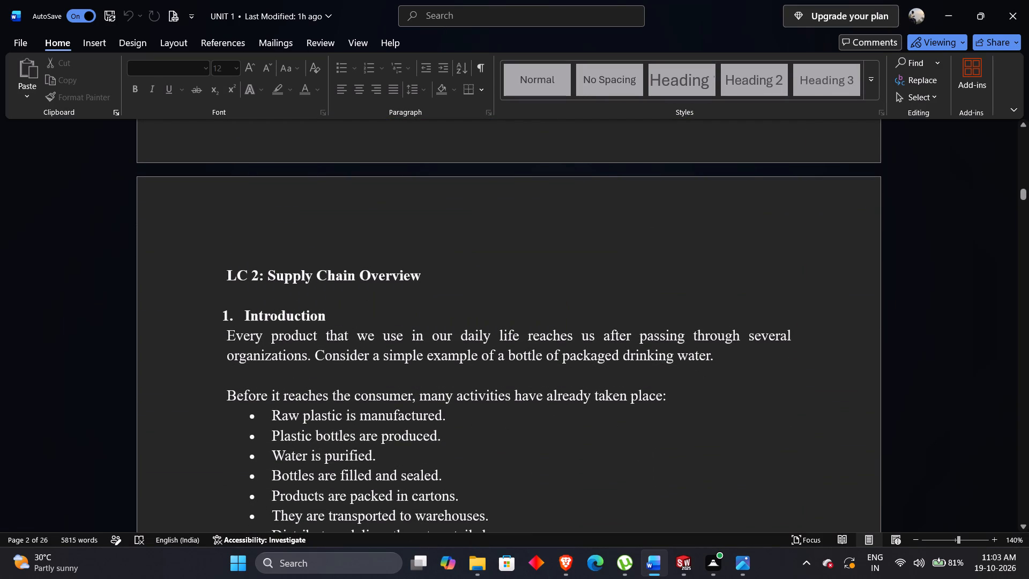
scroll(628, 279, "down", 9)
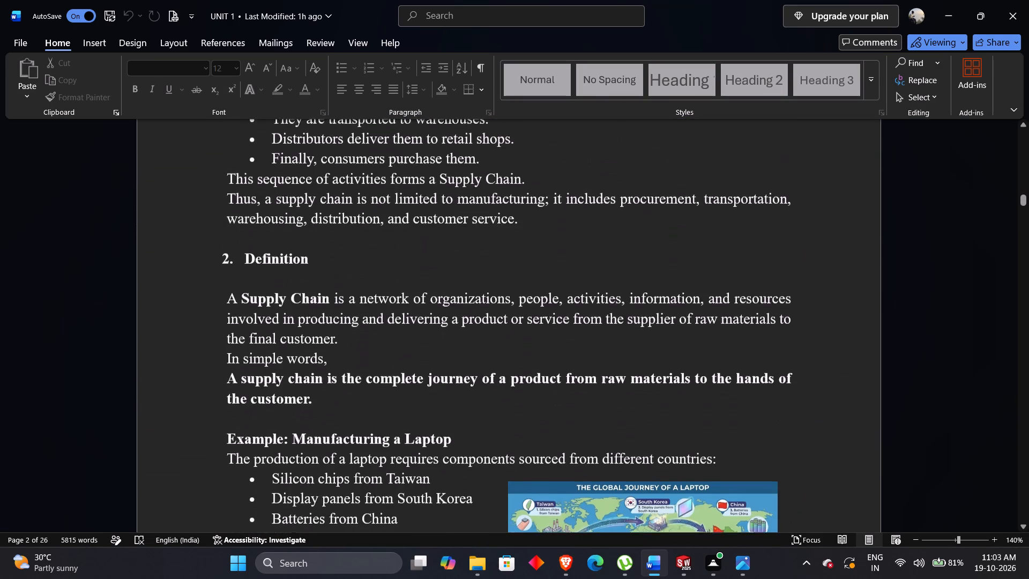
scroll(635, 280, "down", 7)
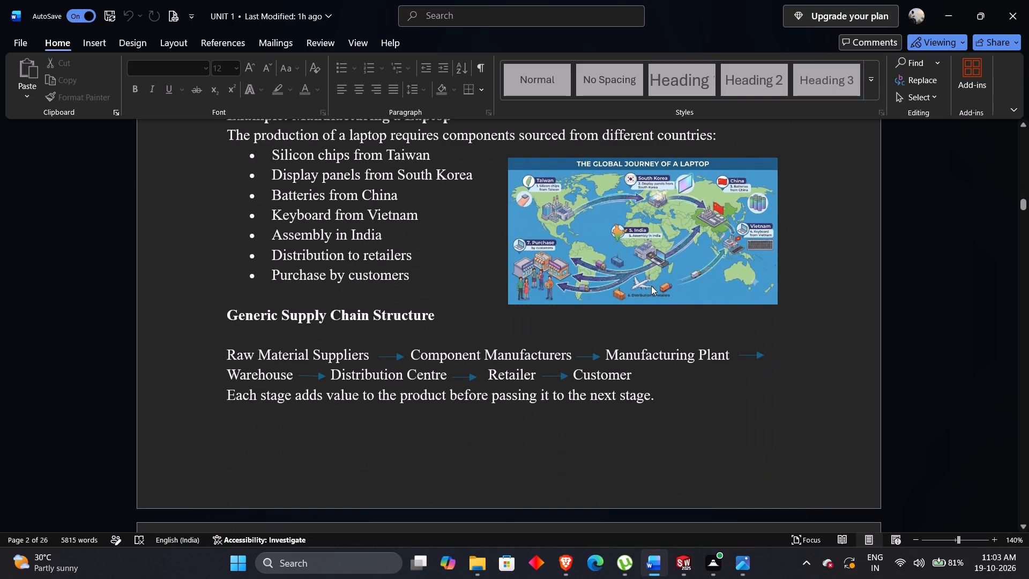
scroll(627, 228, "up", 3)
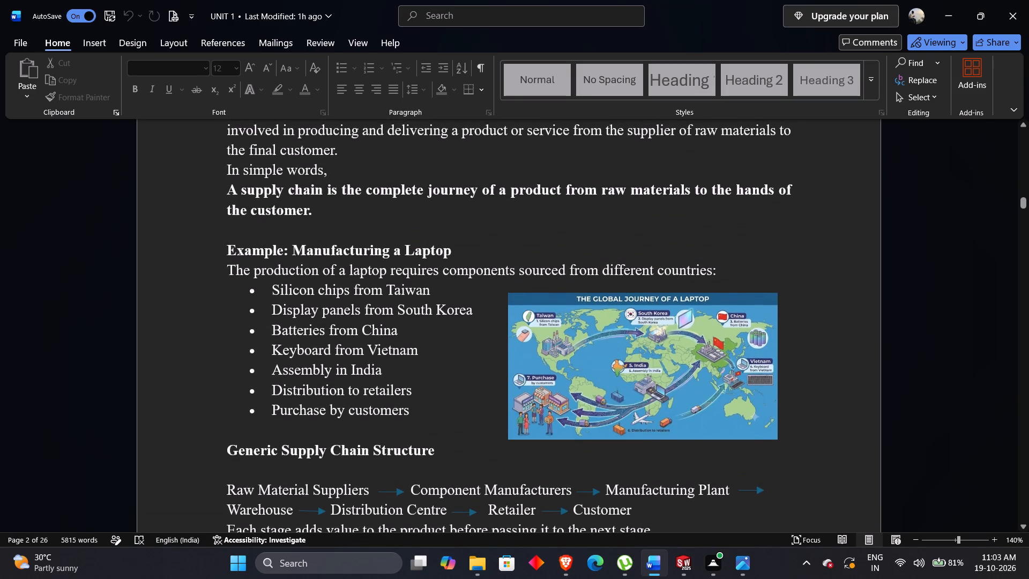
scroll(694, 211, "down", 2)
scroll(755, 247, "down", 2)
scroll(807, 267, "up", 1)
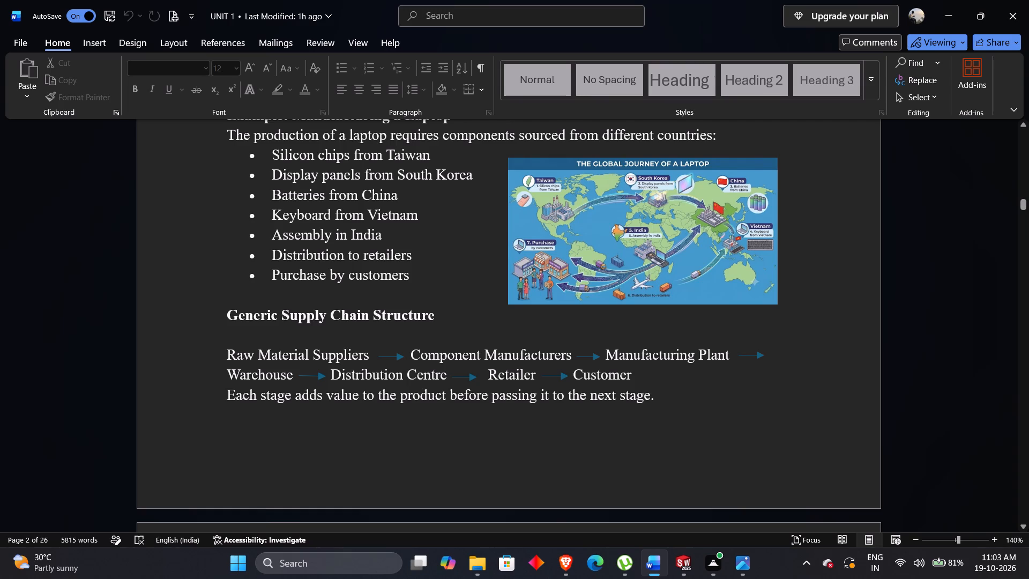
Review the LC 2 laptop example and definition back to the Introduction, and continue ahead to the Manufacturers section.
scroll(720, 338, "up", 1)
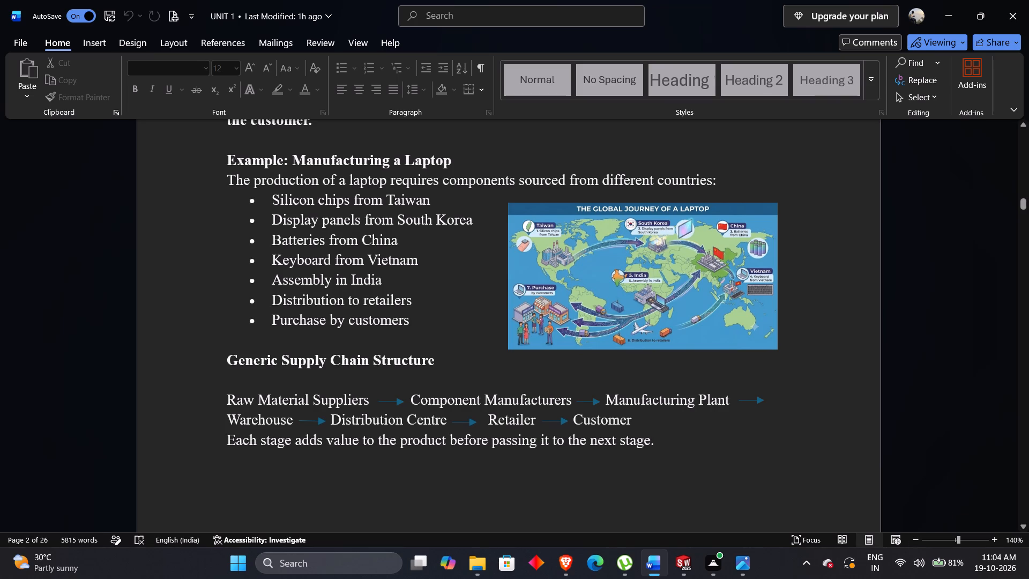
scroll(275, 194, "up", 1)
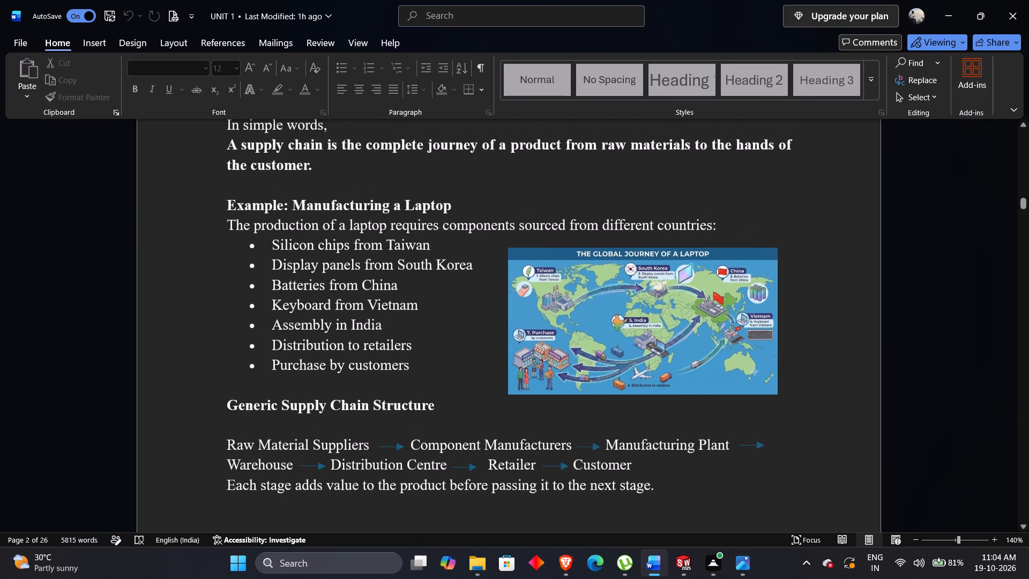
scroll(335, 196, "up", 2)
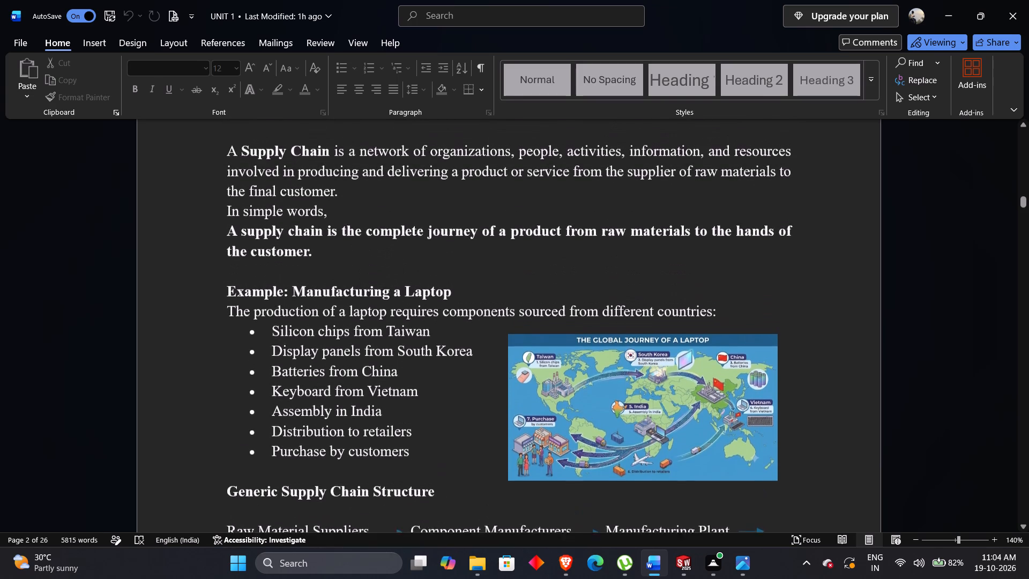
scroll(335, 196, "up", 1)
scroll(498, 153, "up", 3)
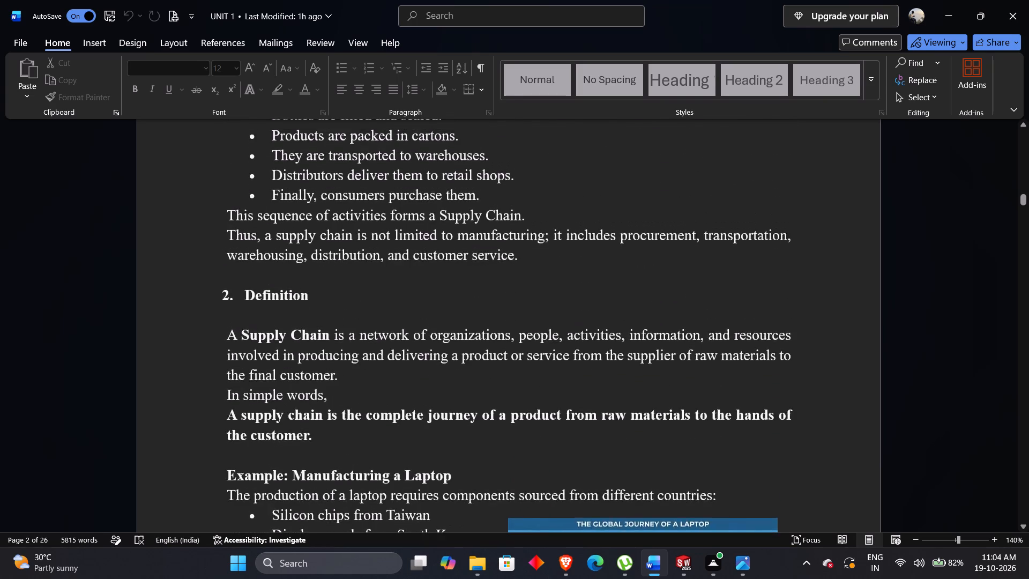
scroll(498, 154, "up", 8)
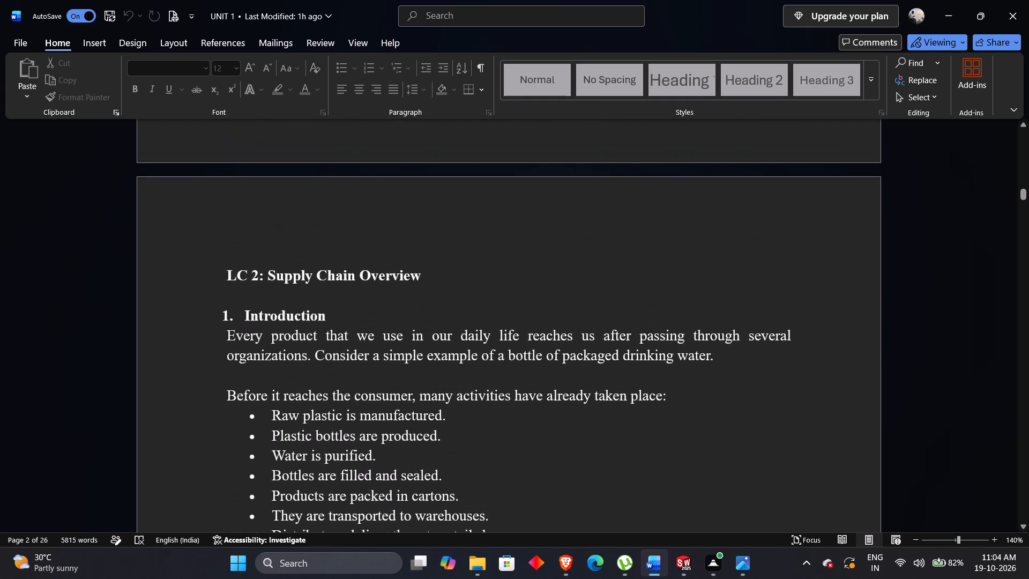
scroll(500, 152, "down", 3)
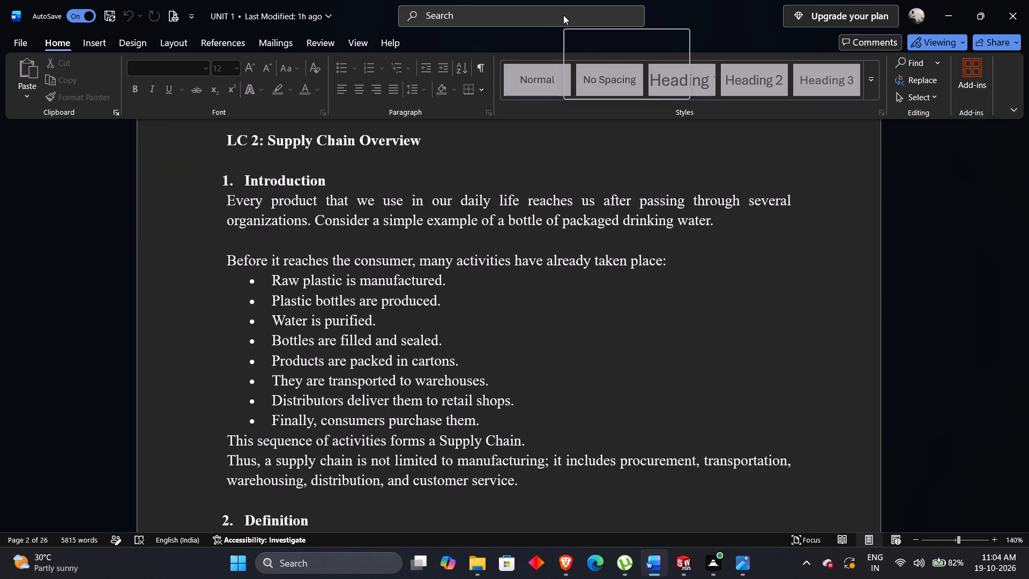
scroll(579, 108, "down", 20)
scroll(579, 108, "down", 20)
scroll(579, 108, "down", 9)
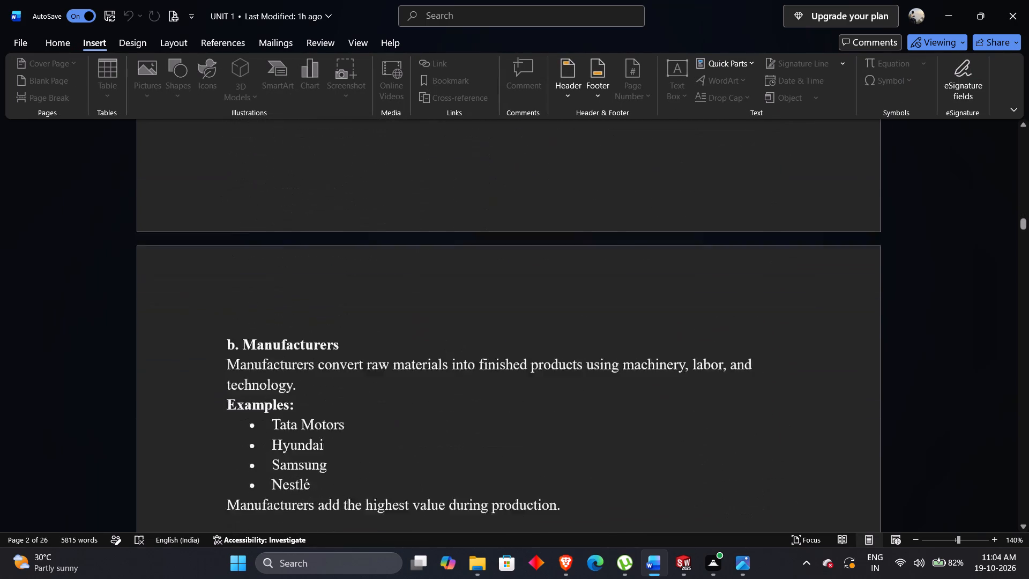
Skim the rest of LC 2 from Manufacturers through the three supply chain flows, and continue to the Business Logistics example.
scroll(609, 258, "down", 18)
scroll(631, 240, "down", 7)
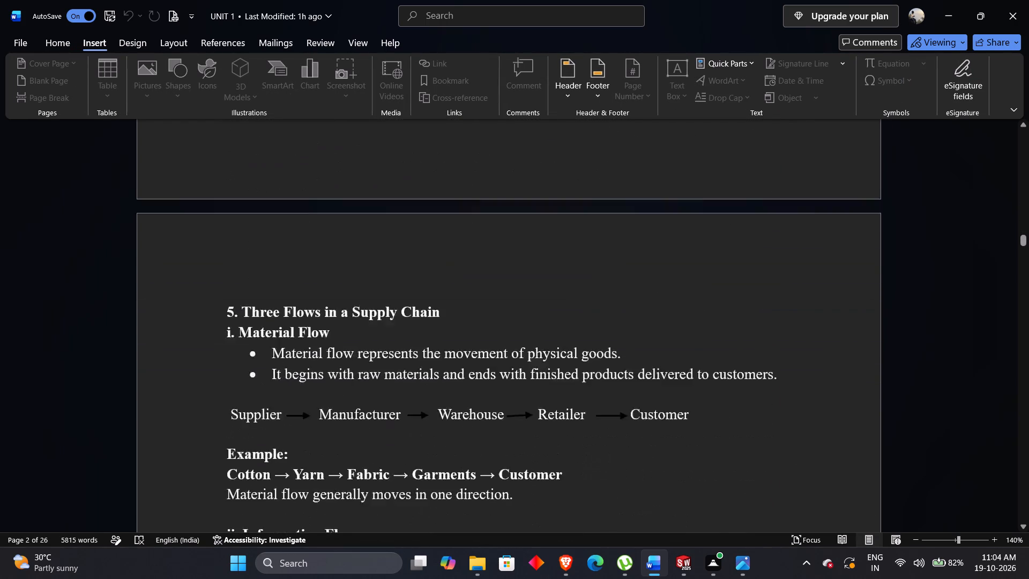
scroll(635, 240, "down", 8)
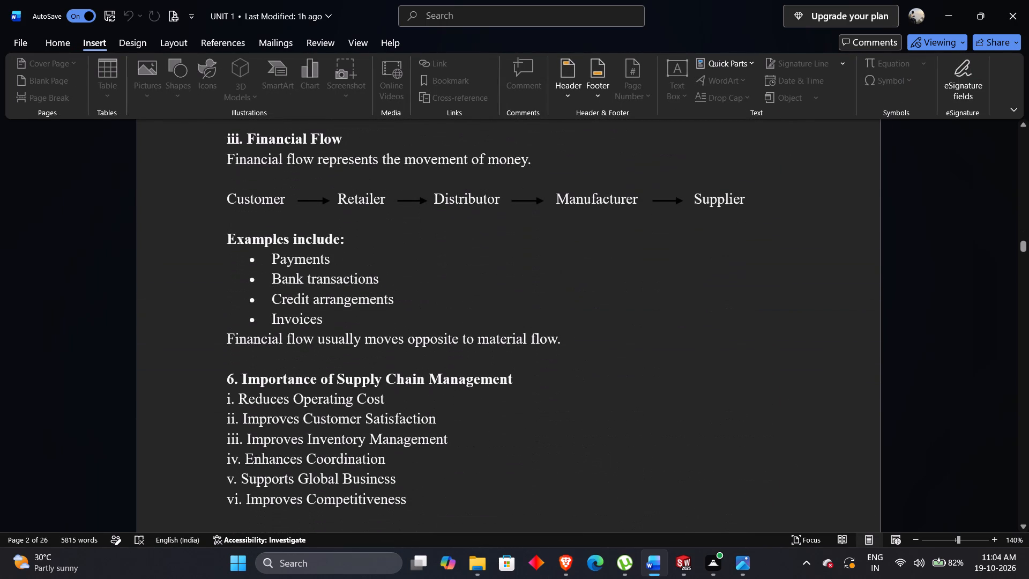
scroll(640, 243, "up", 1)
scroll(642, 246, "down", 18)
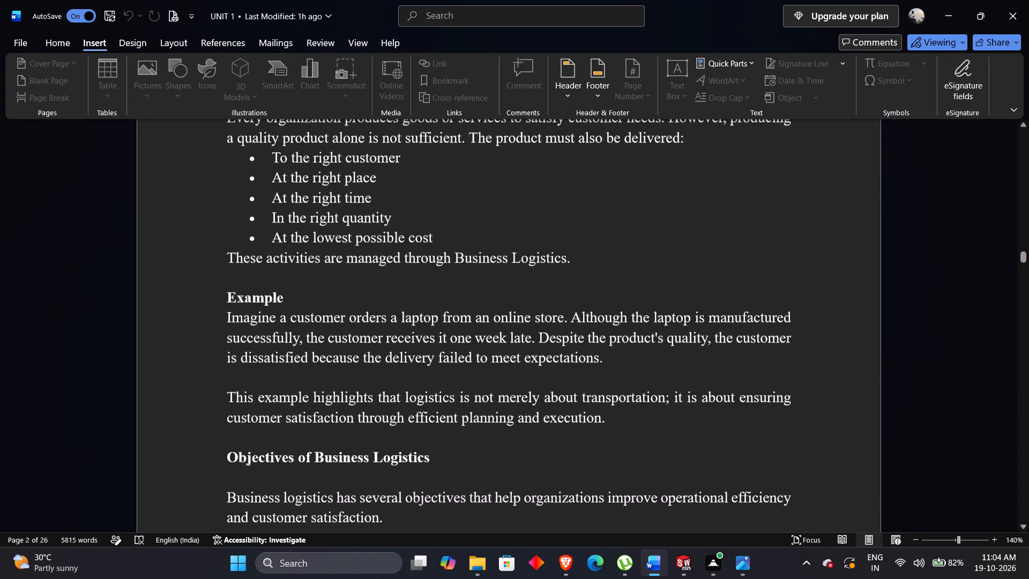
Skim the Objectives of Business Logistics section through to Objective 9: Ensure Smooth Flow of Materials.
scroll(659, 252, "down", 11)
scroll(665, 262, "down", 19)
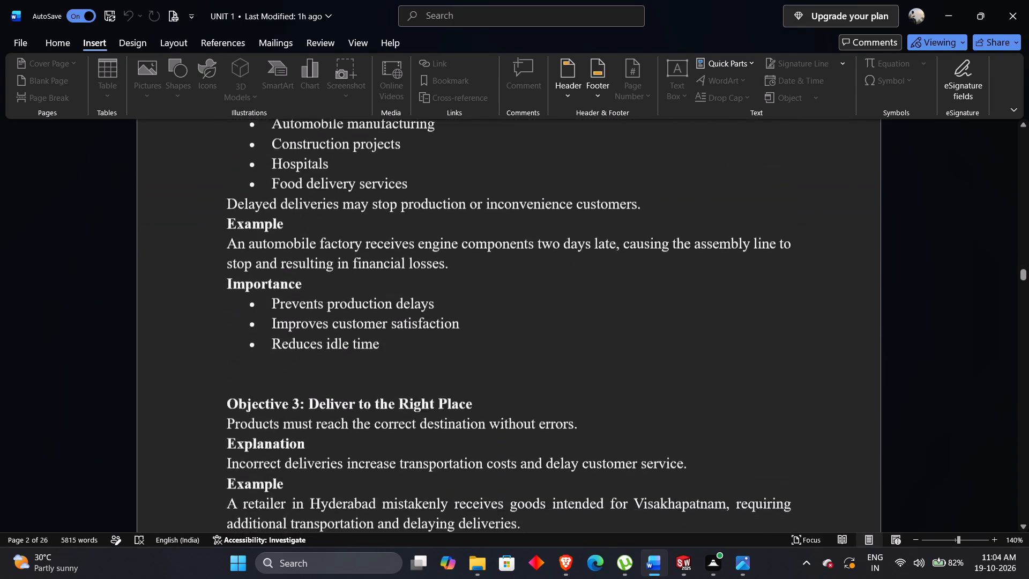
scroll(677, 263, "down", 15)
scroll(684, 265, "down", 11)
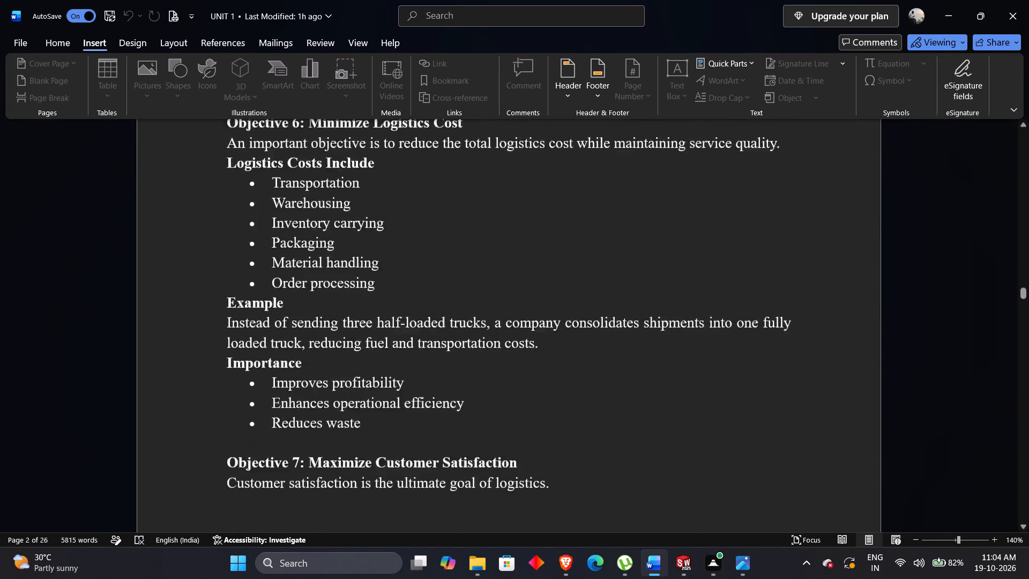
scroll(695, 266, "down", 20)
scroll(710, 264, "down", 6)
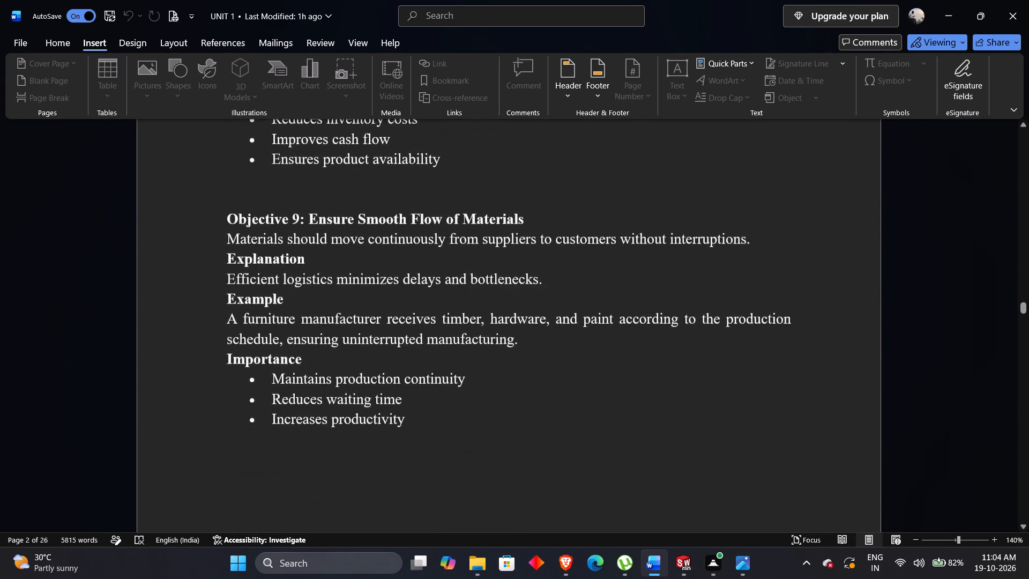
Skim LC 4 on the drivers of Supply Chain Management and the strategic and tactical planning notes.
scroll(710, 264, "down", 10)
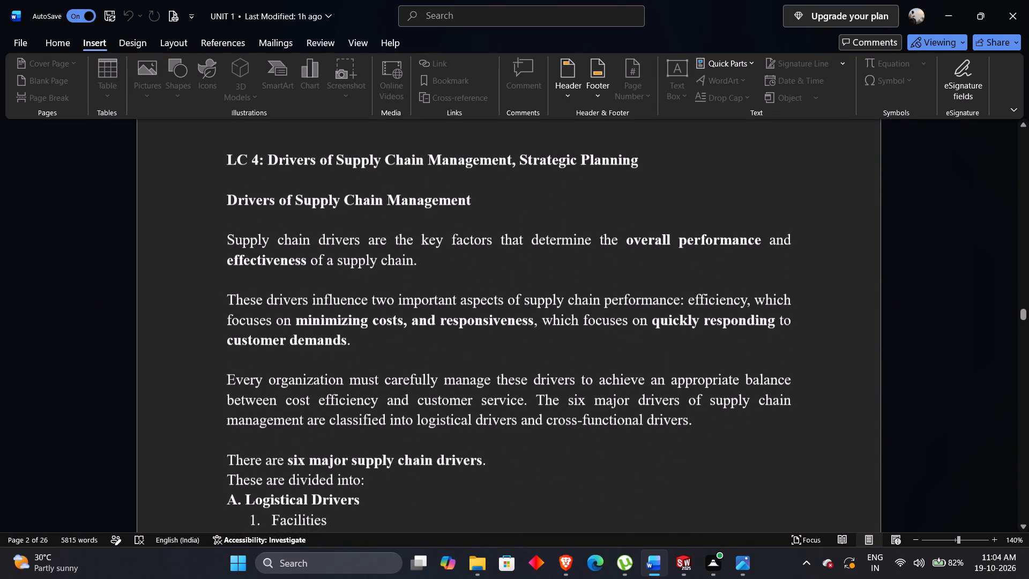
scroll(569, 262, "down", 6)
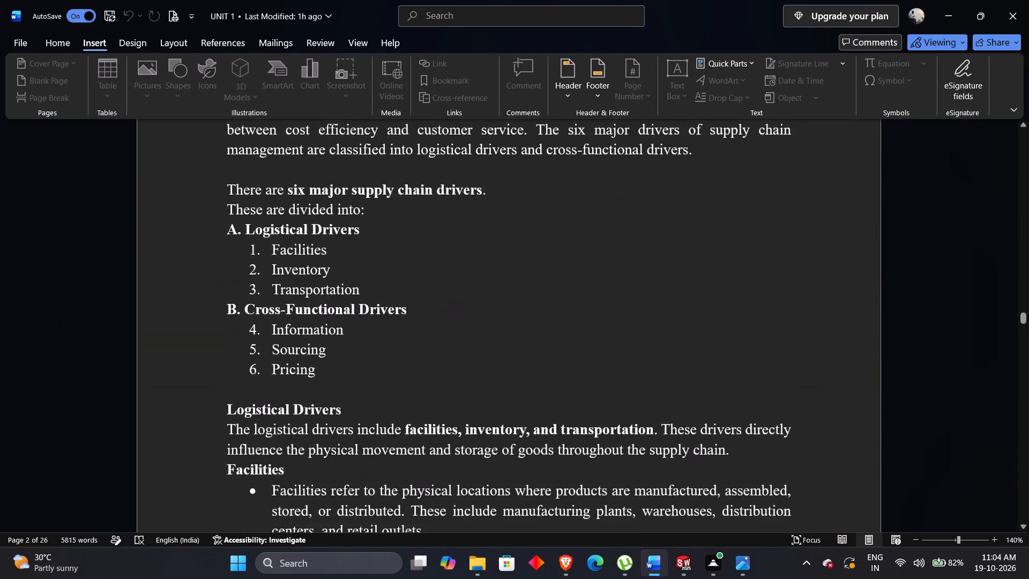
scroll(572, 260, "down", 18)
scroll(590, 259, "down", 10)
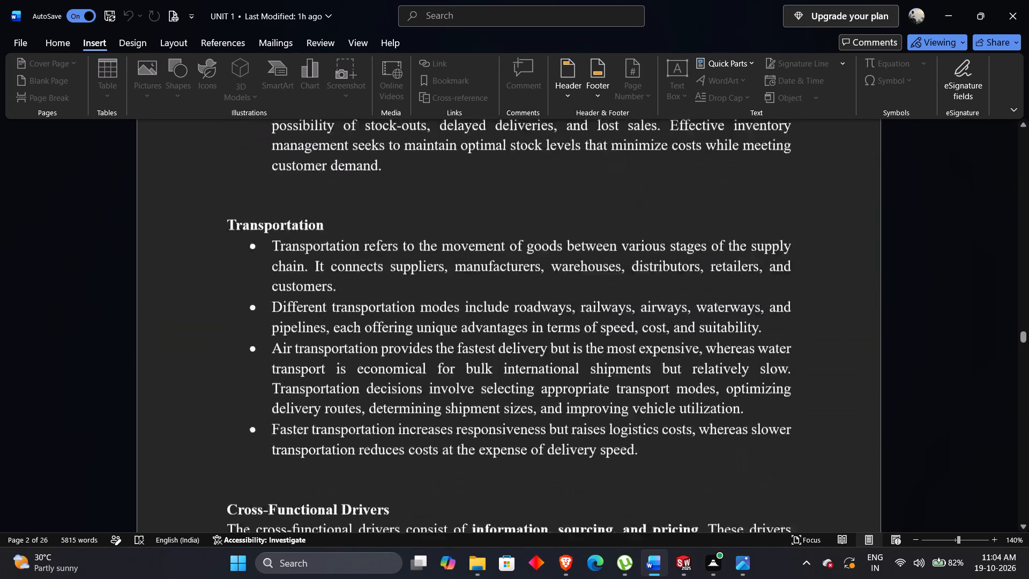
scroll(595, 262, "down", 20)
scroll(595, 262, "down", 18)
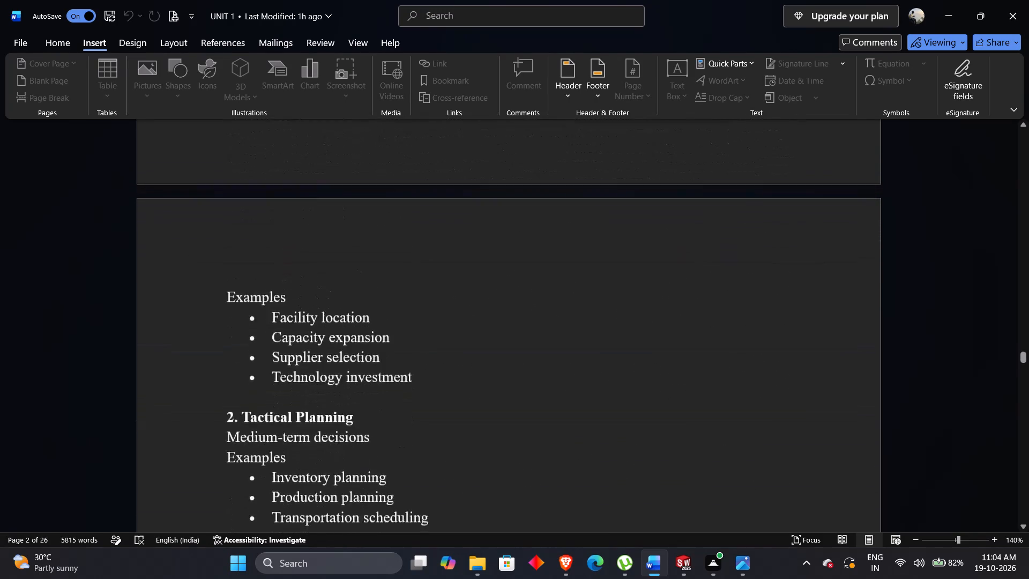
Skim the logistics performance dimensions, Key Performance Indicators and measurement challenges, up to the start of LC 6 on Information Technology.
scroll(611, 281, "down", 2)
scroll(613, 281, "down", 20)
scroll(613, 281, "down", 12)
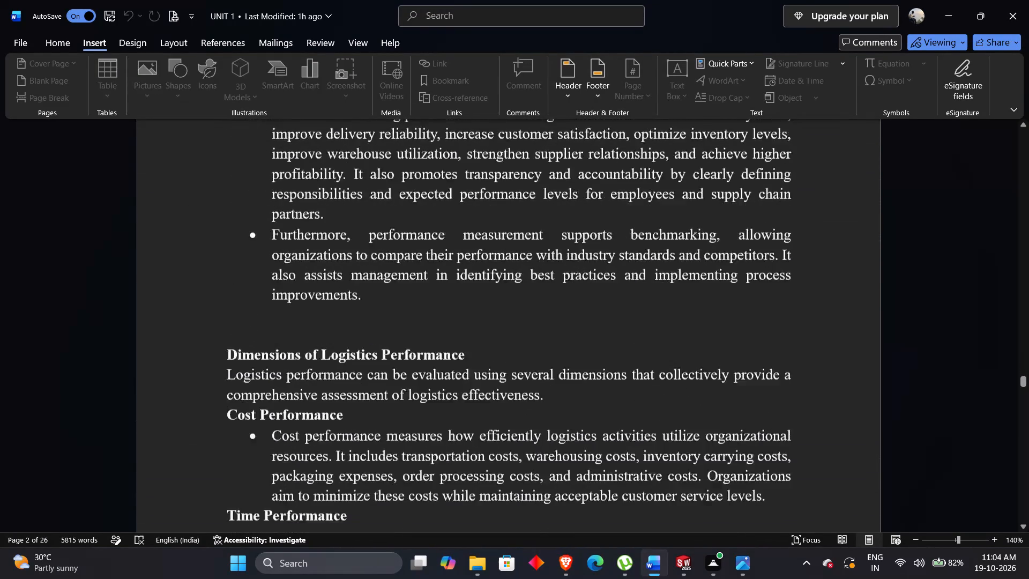
scroll(621, 275, "down", 20)
scroll(624, 277, "down", 8)
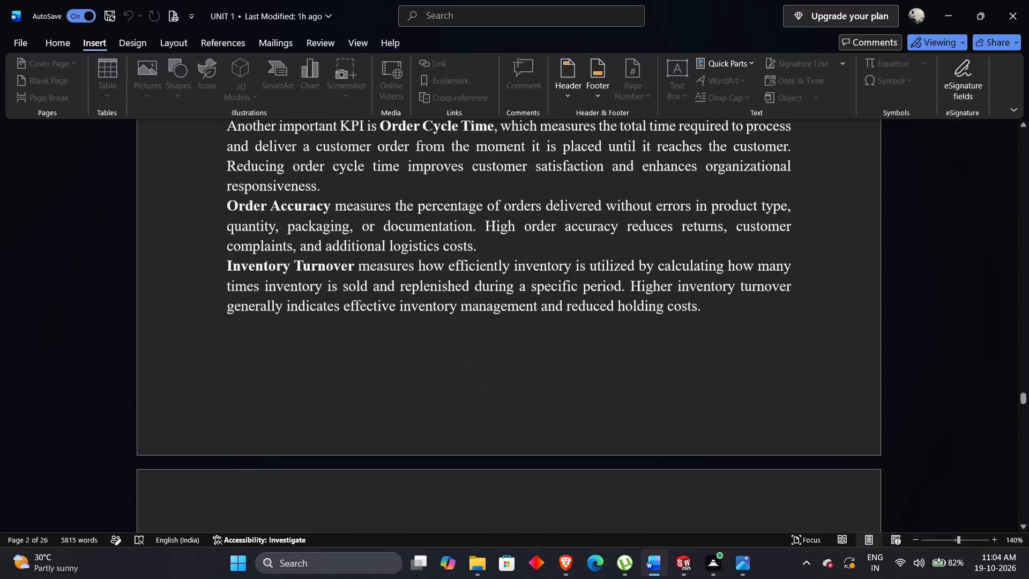
scroll(624, 277, "down", 11)
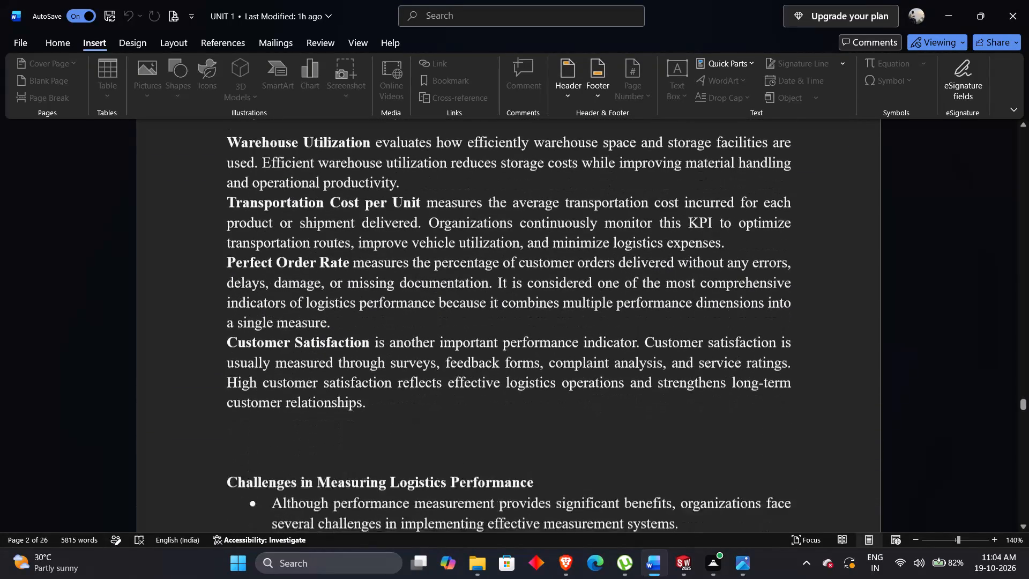
scroll(624, 277, "down", 20)
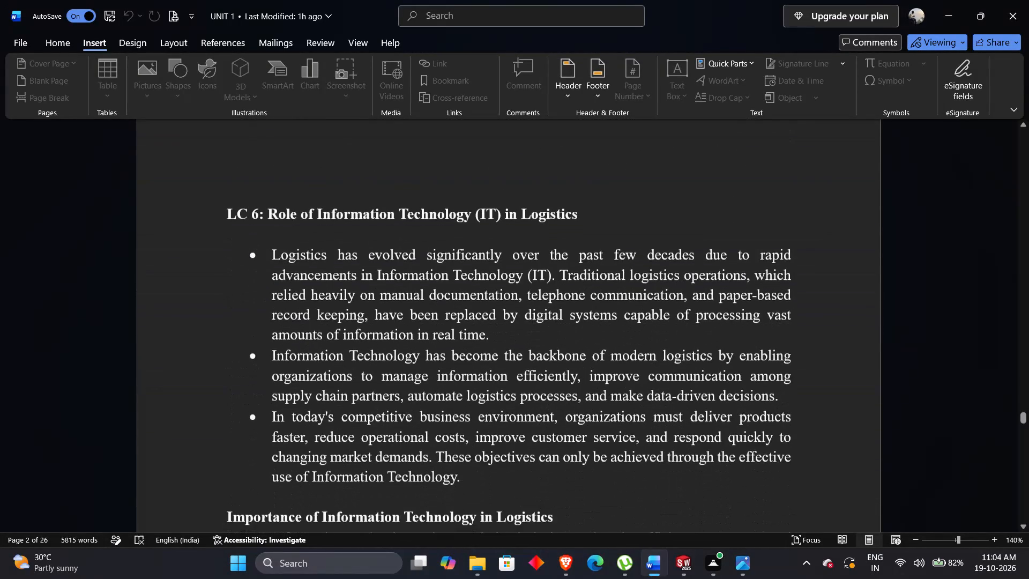
scroll(629, 270, "down", 6)
scroll(629, 270, "up", 6)
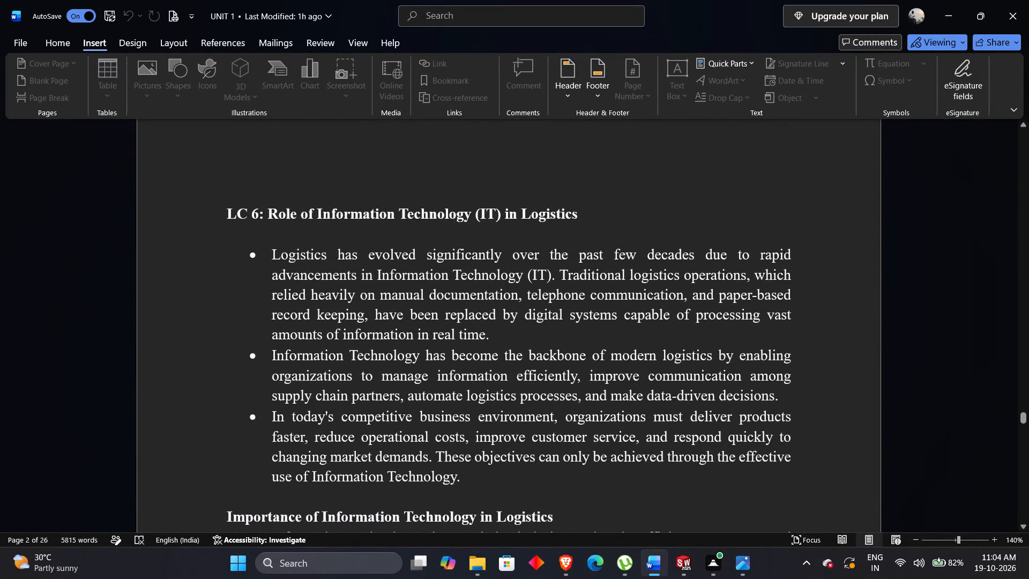
Go back through the document to the Introduction of LC 2: Supply Chain Overview.
left_click_drag(1027, 150, 1018, 88)
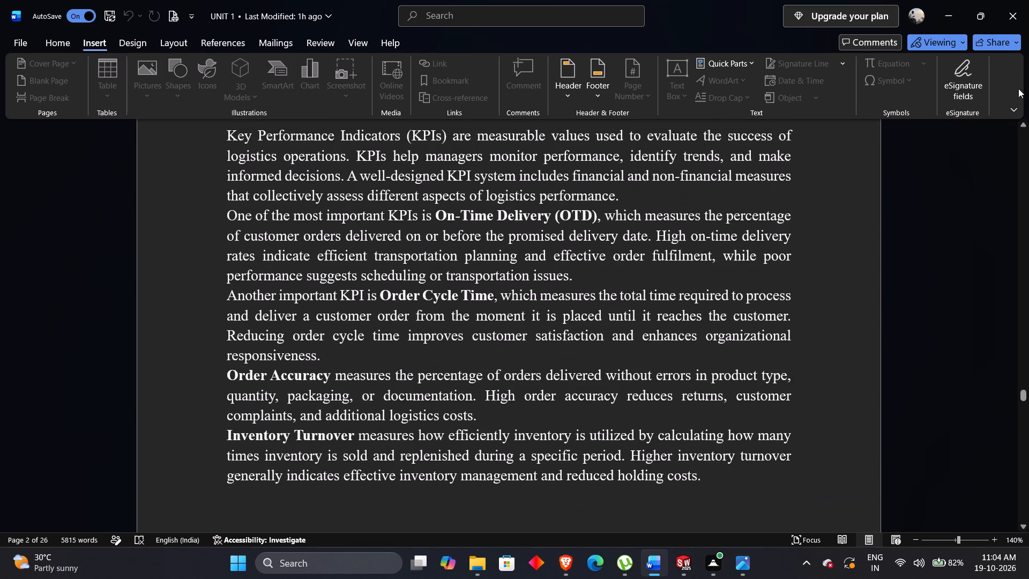
left_click_drag(1018, 88, 1018, 68)
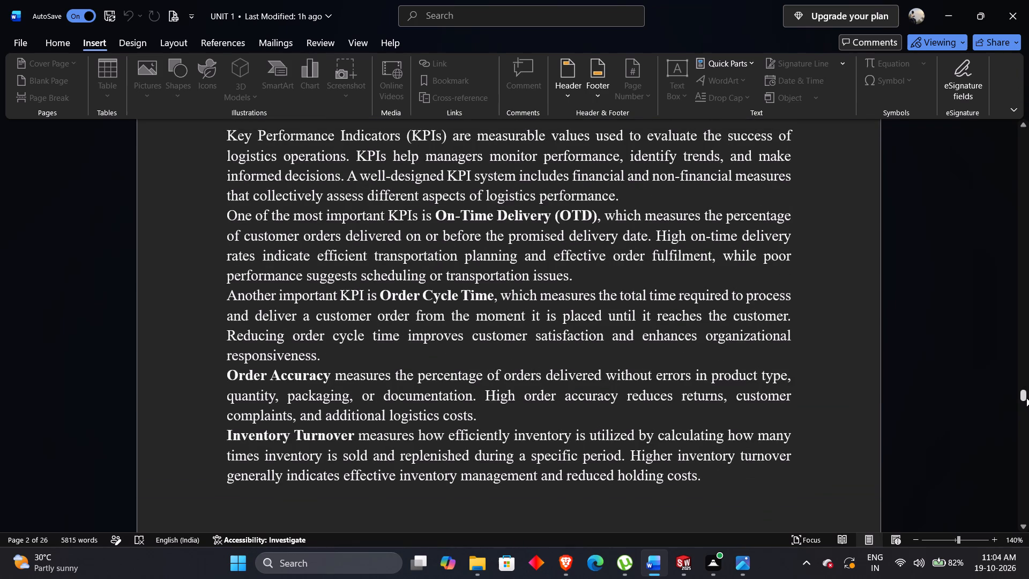
left_click_drag(1025, 399, 969, 235)
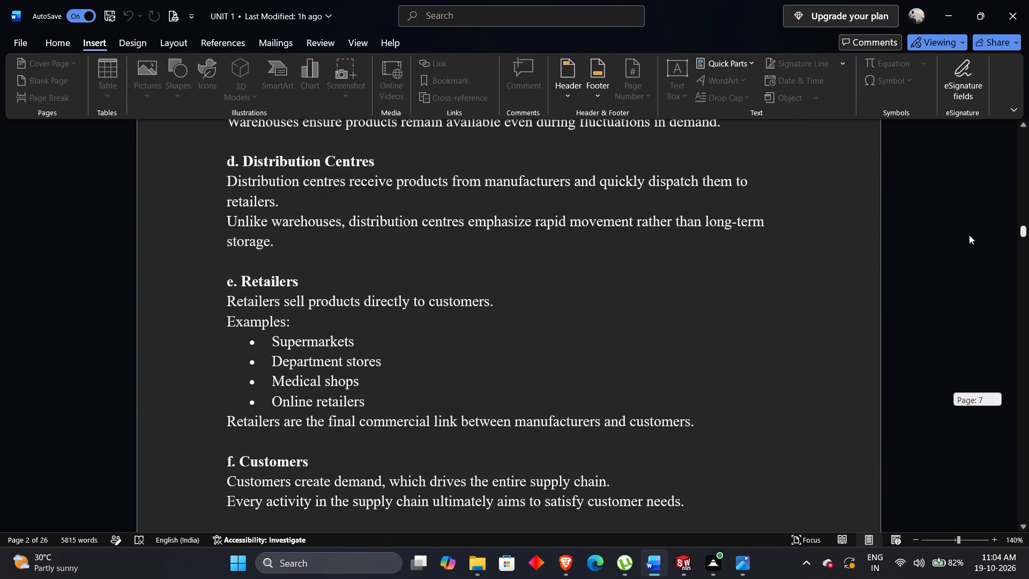
left_click_drag(969, 235, 953, 180)
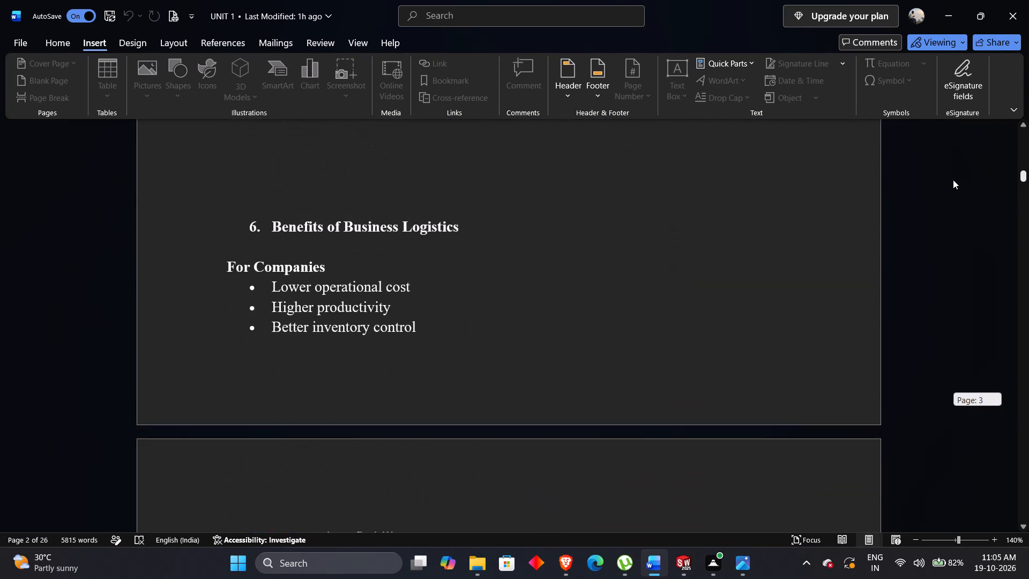
left_click_drag(953, 180, 959, 209)
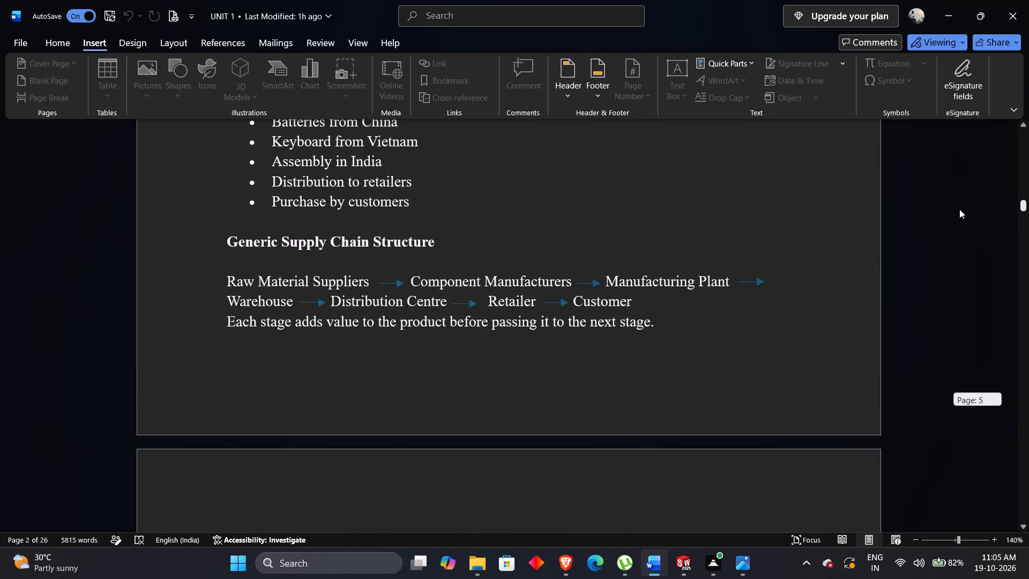
left_click_drag(959, 209, 953, 199)
scroll(733, 507, "down", 2)
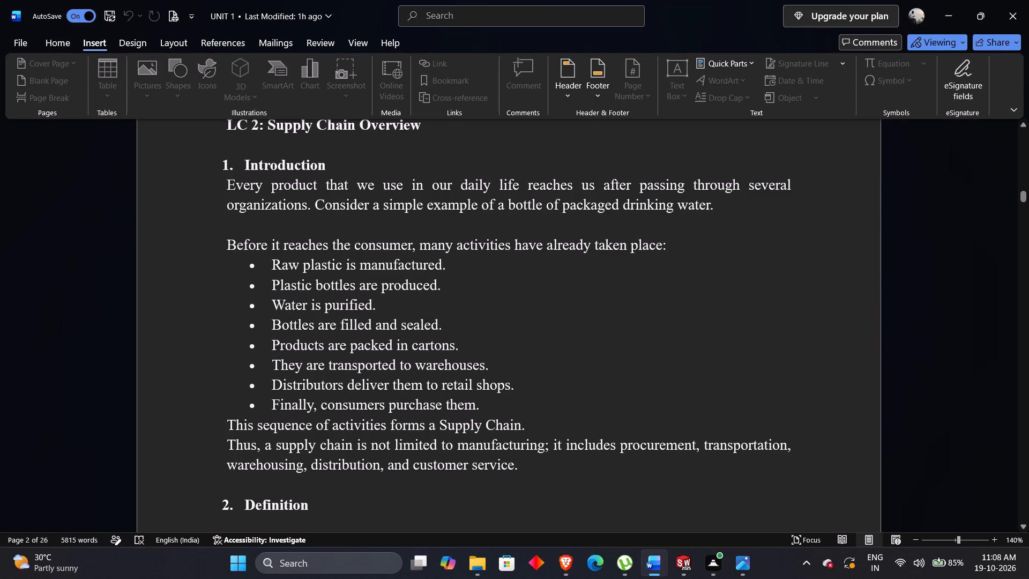
Reread the LC 2 Introduction, Definition, laptop manufacturing example and Generic Supply Chain Structure, up to the Objectives of Supply Chain Management.
scroll(372, 399, "down", 3)
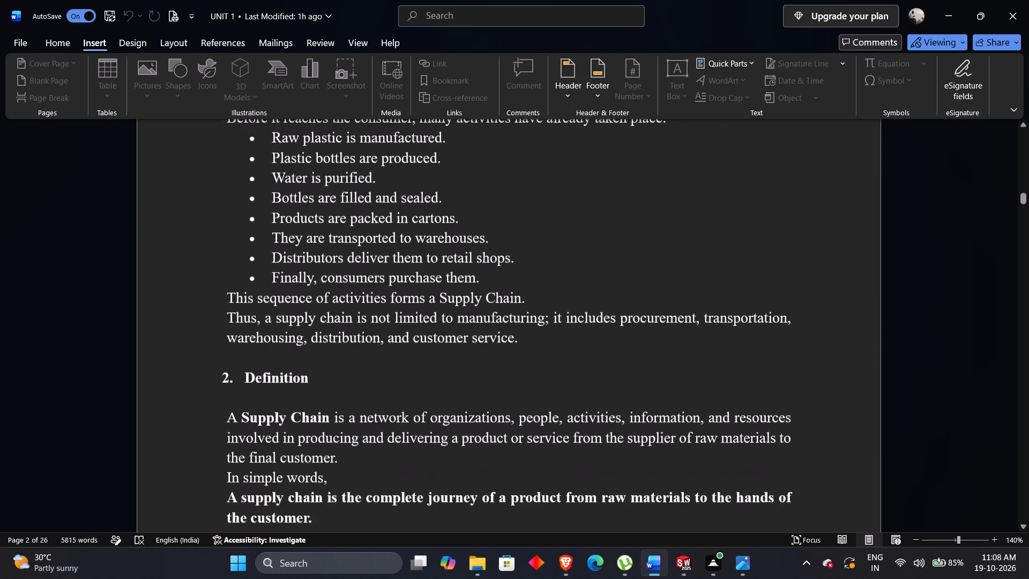
scroll(372, 399, "down", 2)
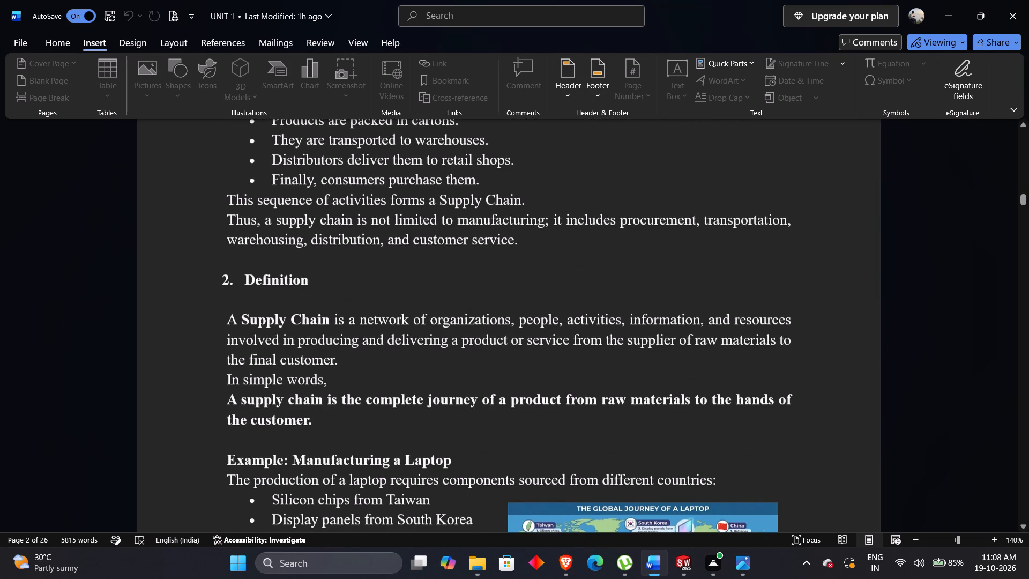
scroll(370, 358, "up", 1)
scroll(370, 358, "down", 2)
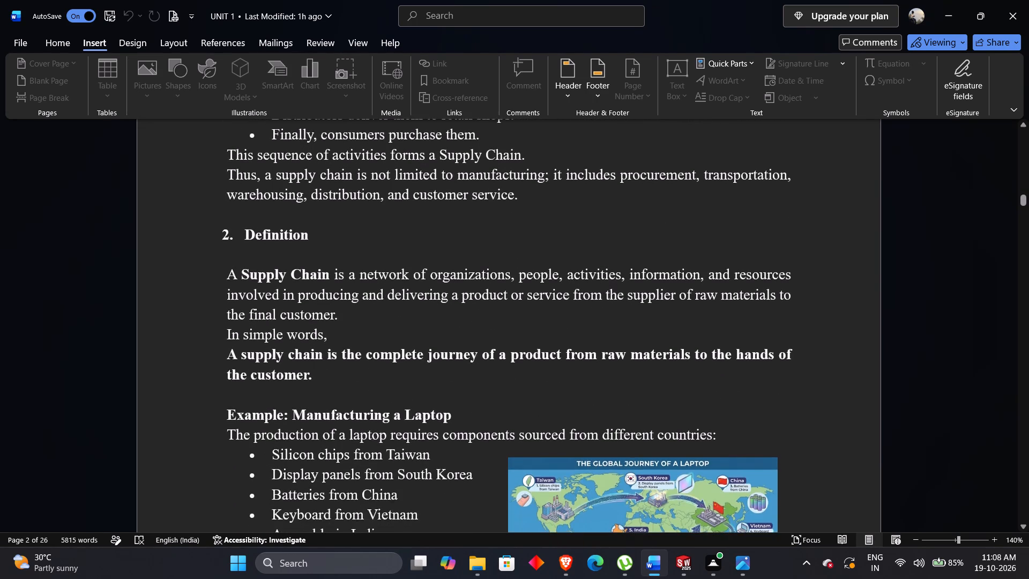
scroll(362, 380, "down", 4)
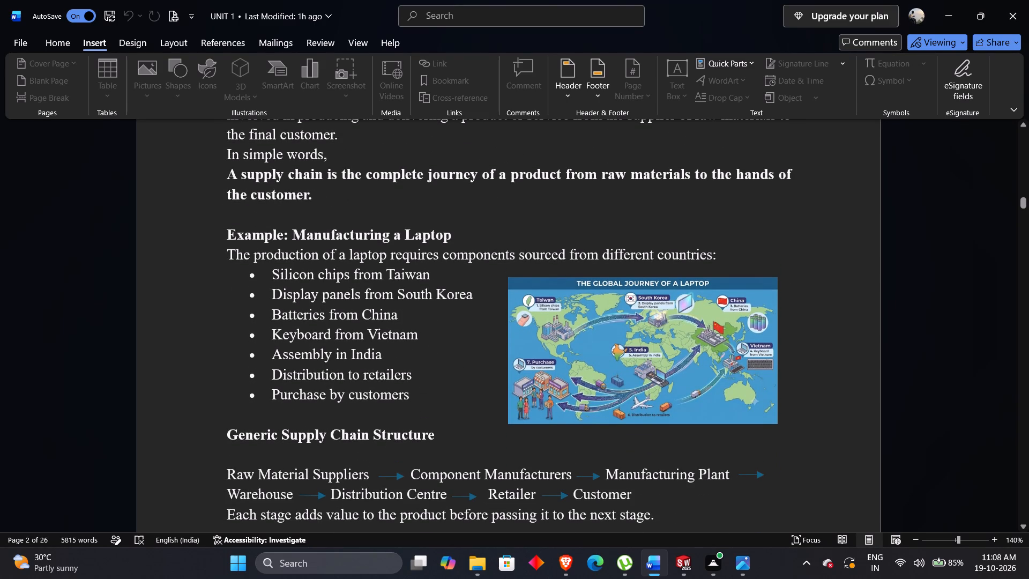
scroll(216, 397, "down", 2)
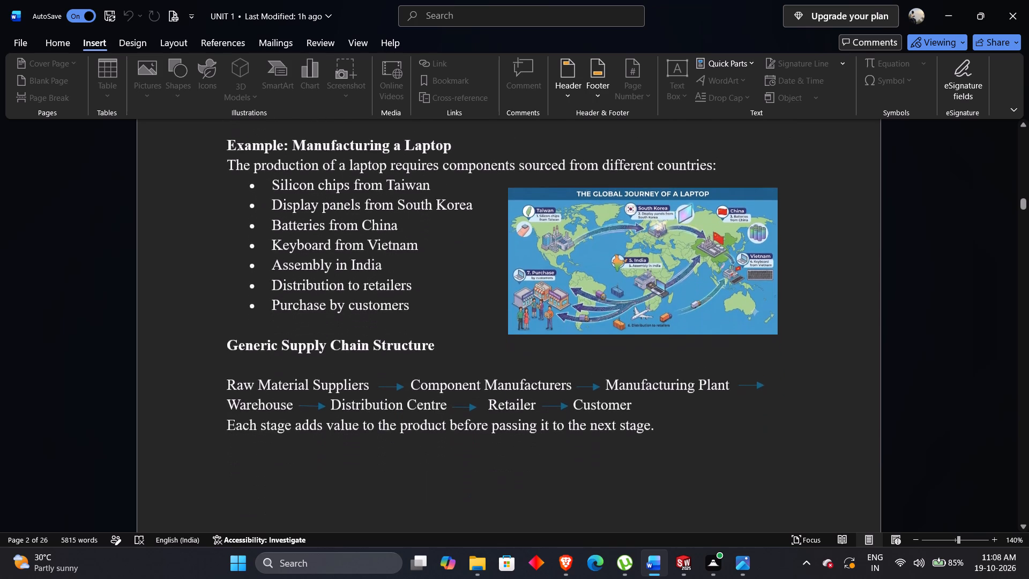
scroll(216, 397, "down", 4)
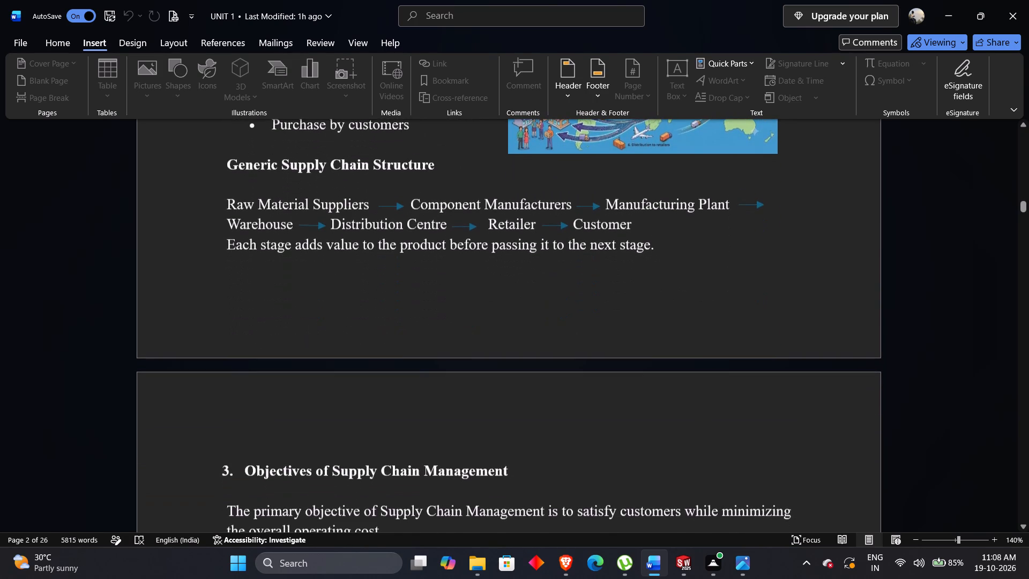
scroll(218, 398, "down", 1)
Return past the laptop example to the bottled-water activities list in the LC 2 Introduction.
scroll(218, 398, "up", 10)
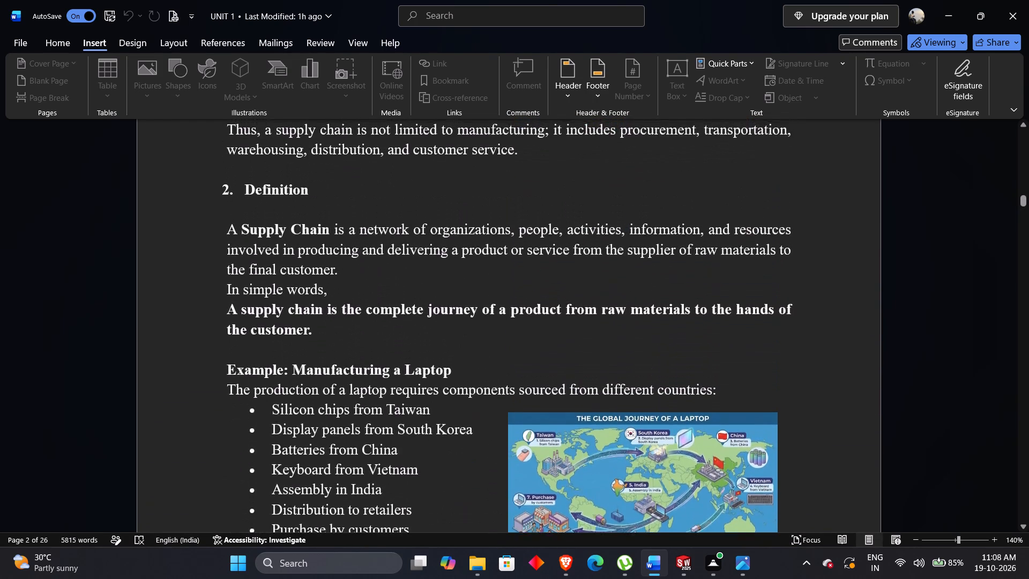
scroll(220, 398, "up", 5)
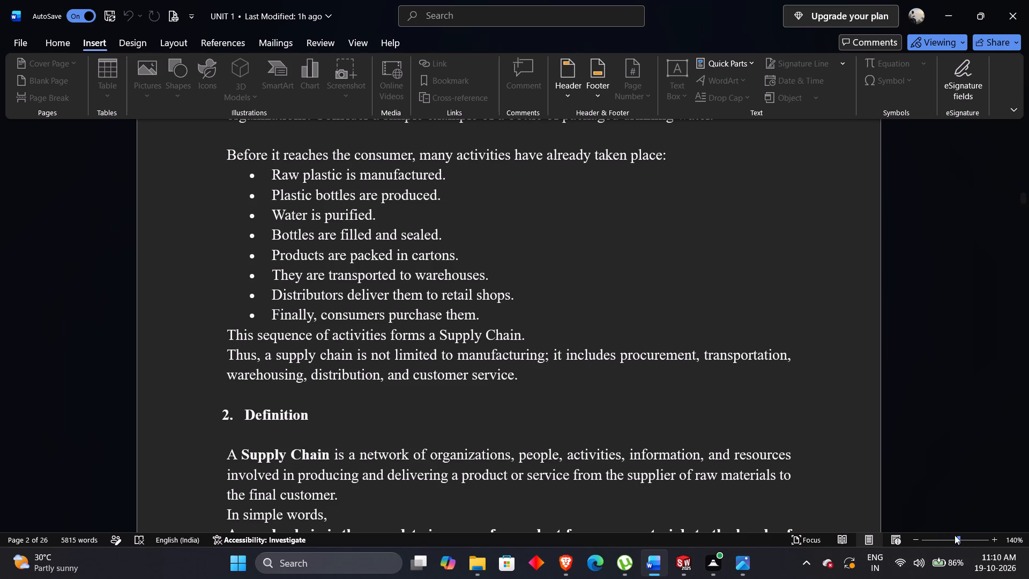
Reduce the document zoom to 116% for reading the LC 2 Introduction and Definition.
left_click(911, 541)
left_click(913, 538)
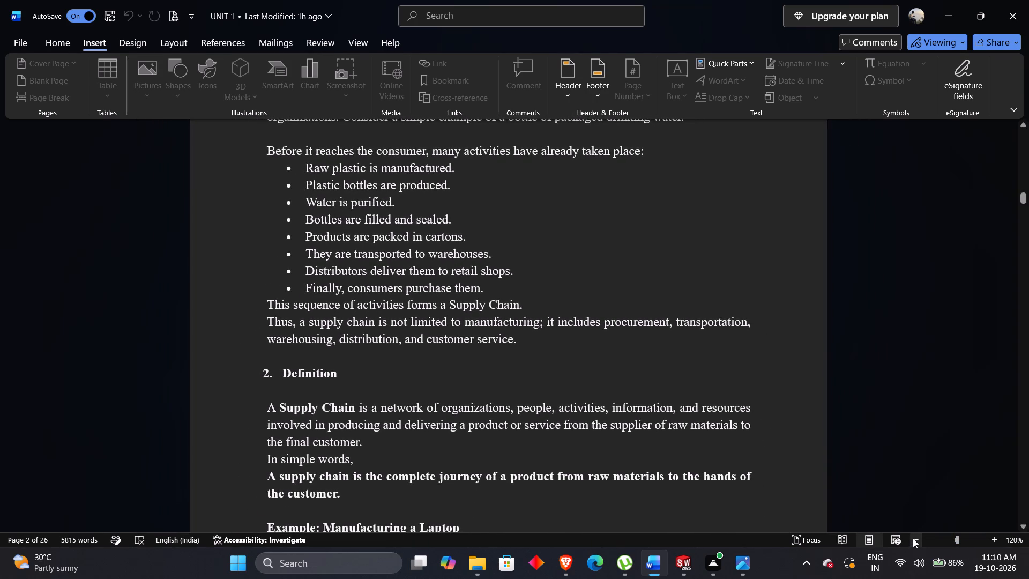
left_click(913, 538)
left_click(913, 538)
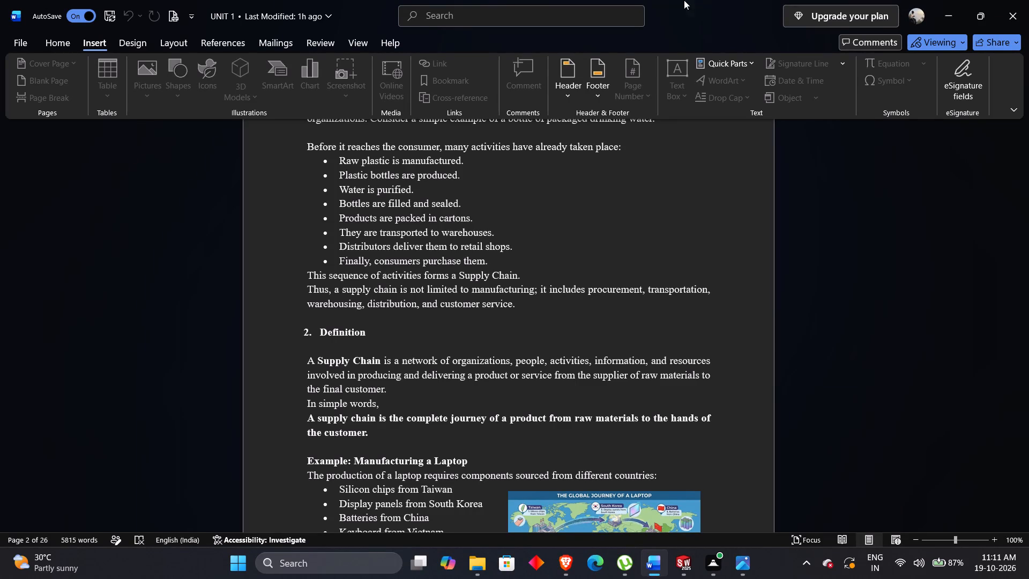
scroll(613, 347, "down", 1)
scroll(613, 346, "up", 1)
left_click(965, 545)
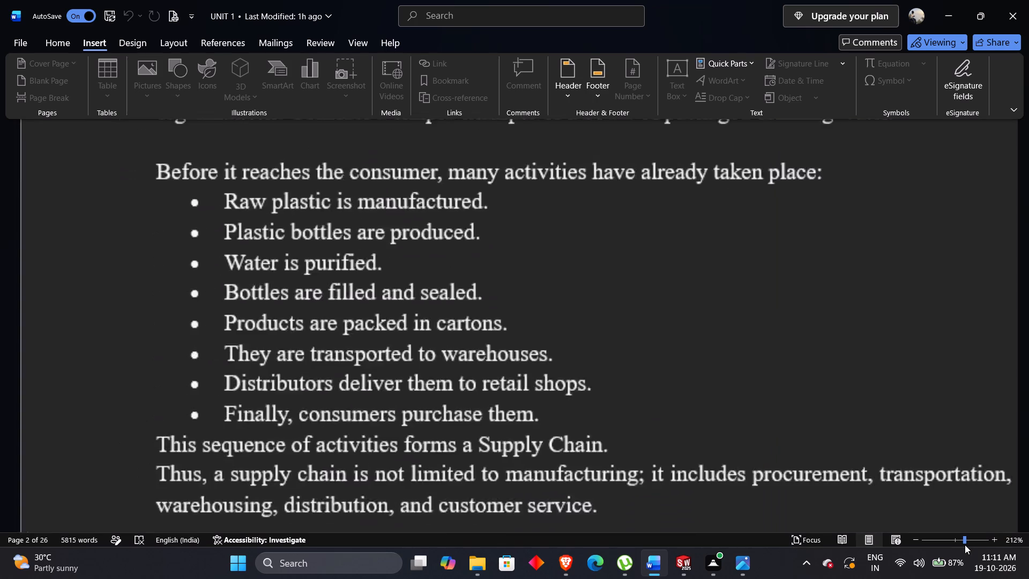
left_click(955, 538)
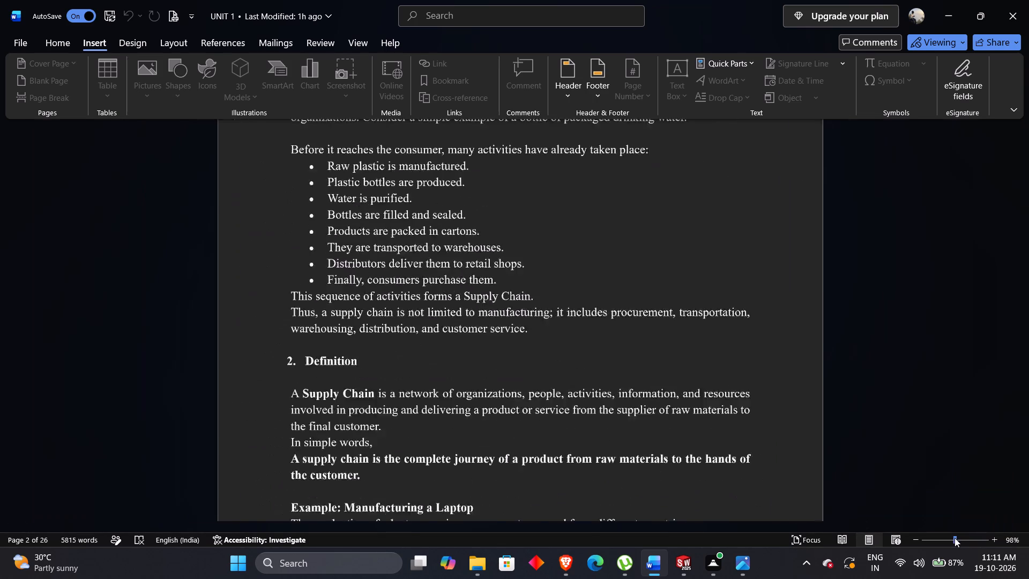
left_click(957, 539)
left_click(957, 539)
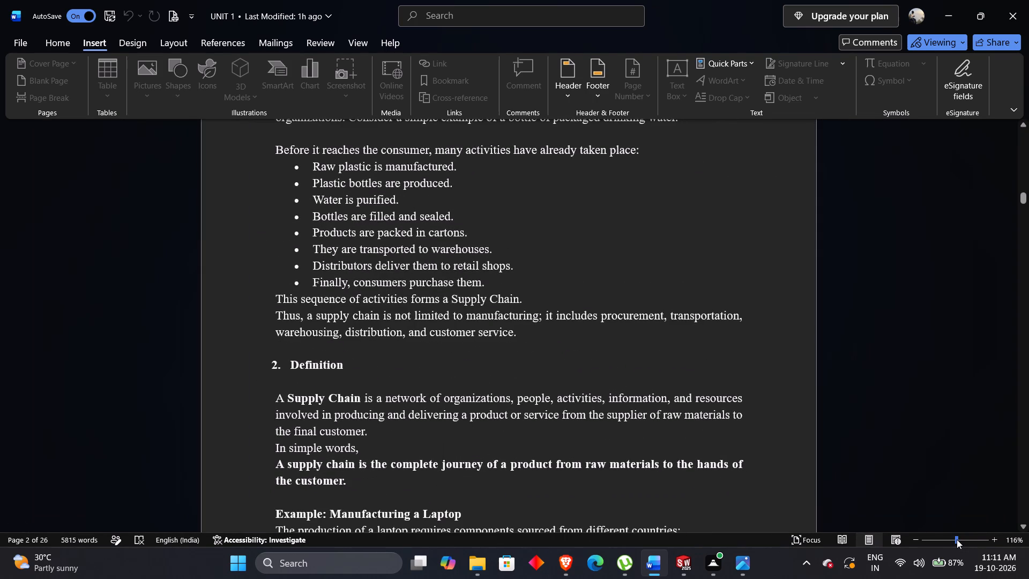
Enlarge the document zoom to 154% for reading the LC 2 notes.
left_click(960, 539)
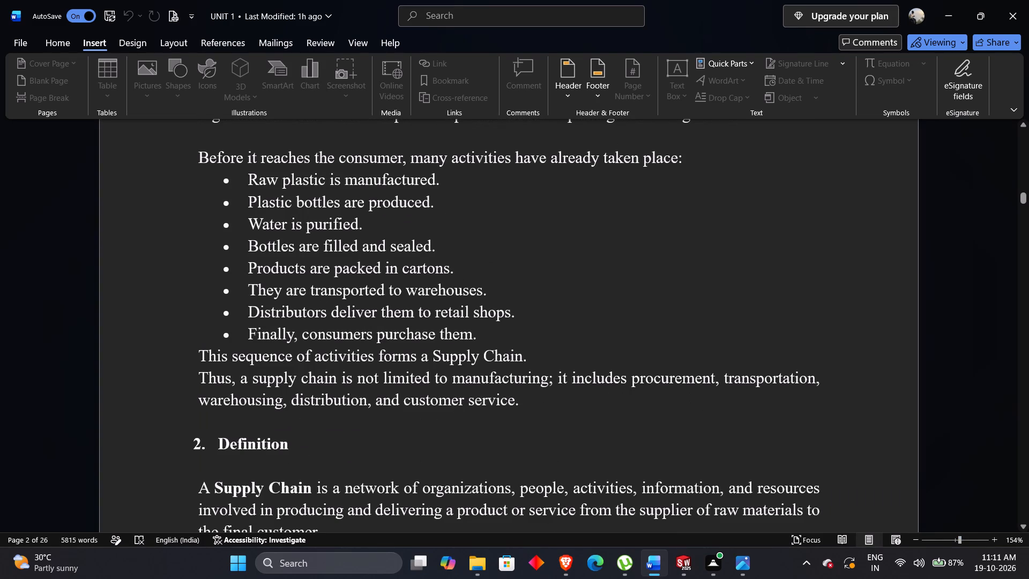
Reread the bottled-water activities list and the start of the Definition, returning to the LC 2: Supply Chain Overview heading.
scroll(434, 284, "up", 3)
scroll(442, 276, "down", 4)
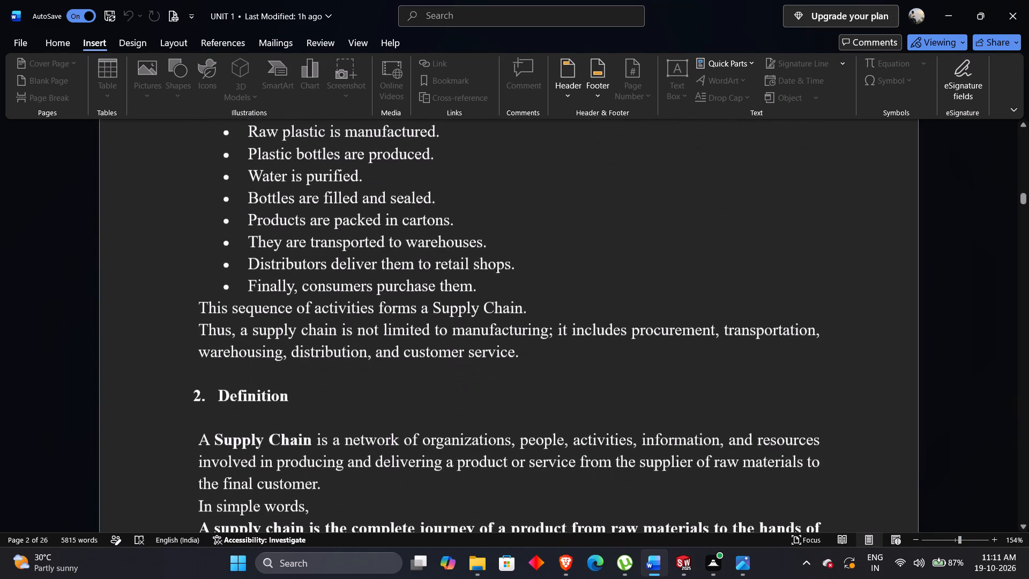
scroll(442, 276, "up", 1)
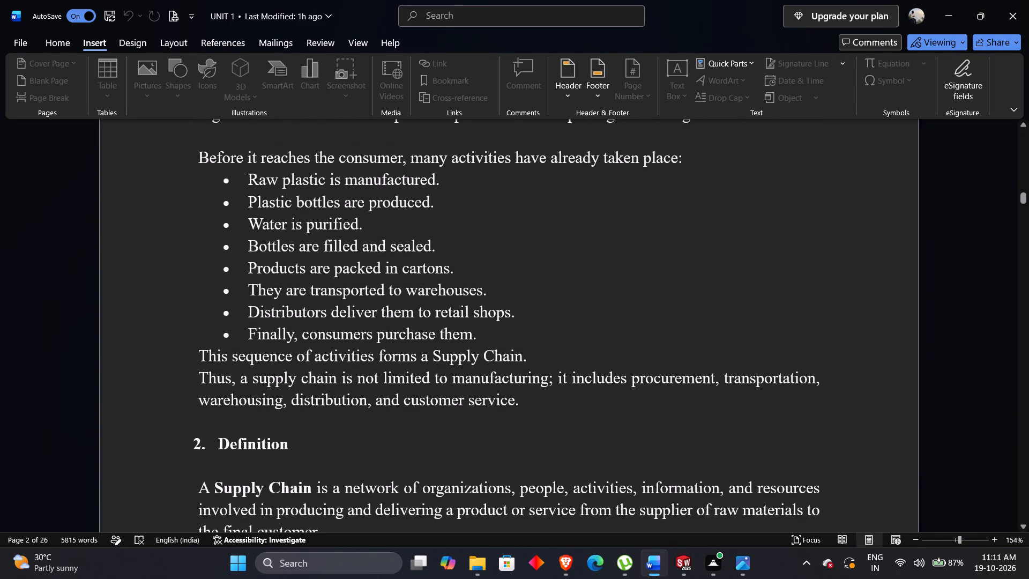
scroll(412, 196, "down", 1)
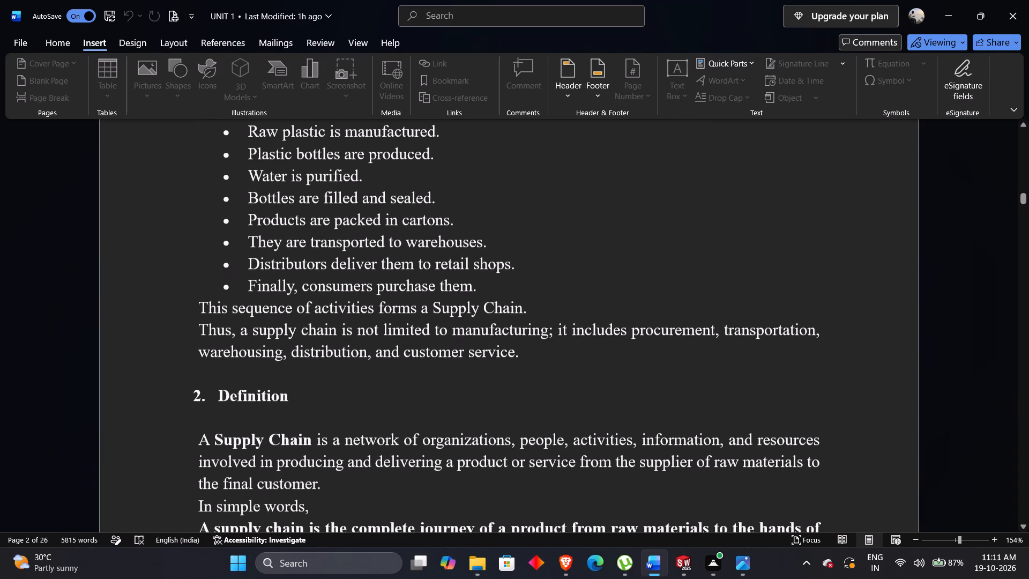
scroll(413, 198, "down", 1)
scroll(421, 183, "up", 2)
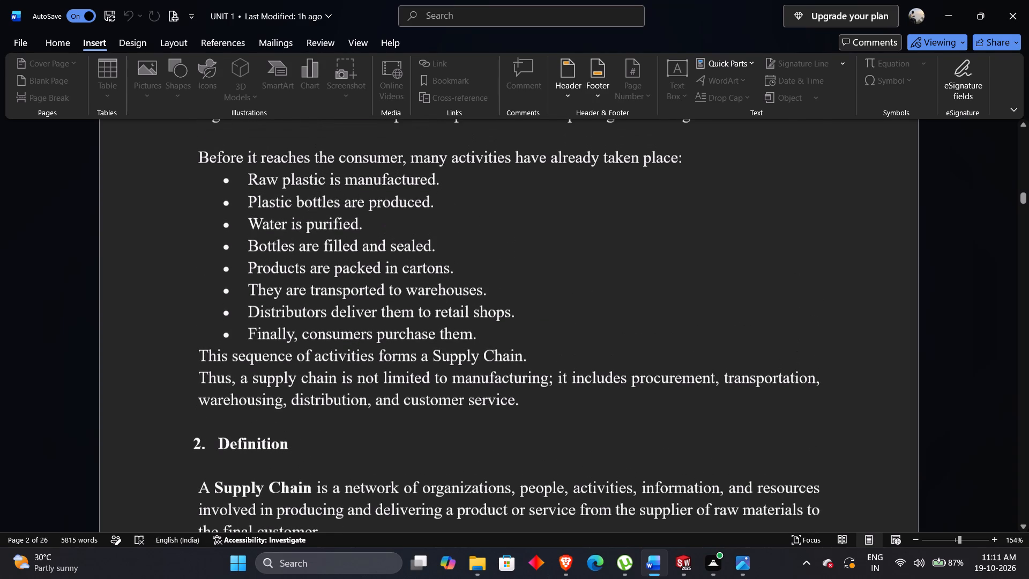
scroll(381, 140, "up", 4)
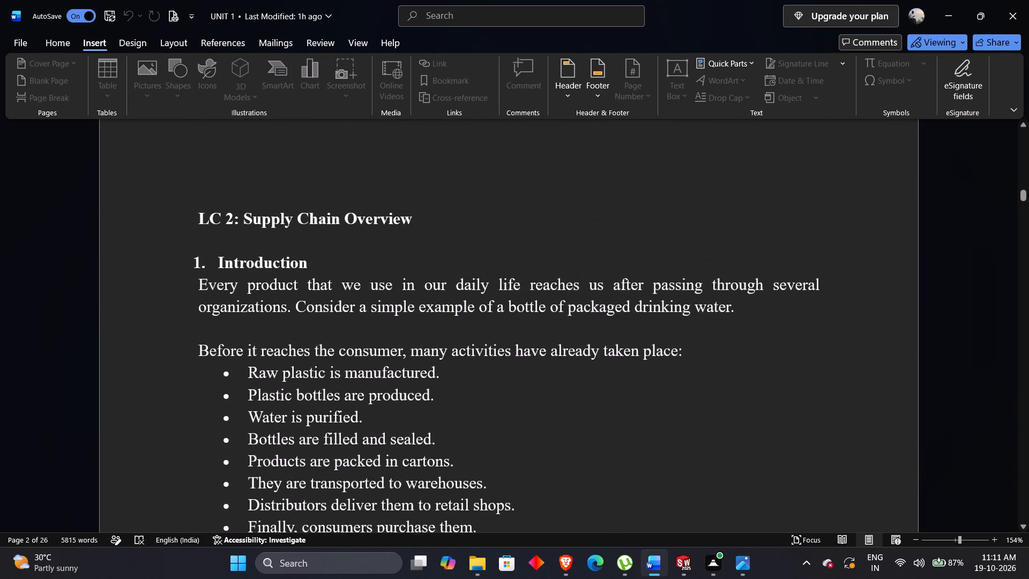
Read on from the LC 2 Introduction through the Definition and laptop manufacturing example to the Generic Supply Chain Structure.
scroll(382, 140, "down", 3)
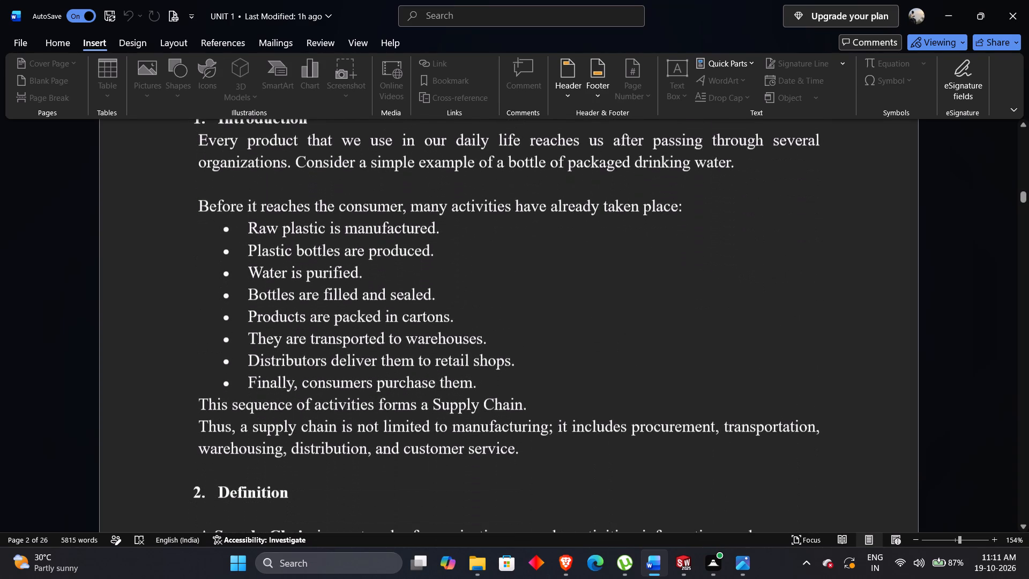
scroll(383, 139, "down", 6)
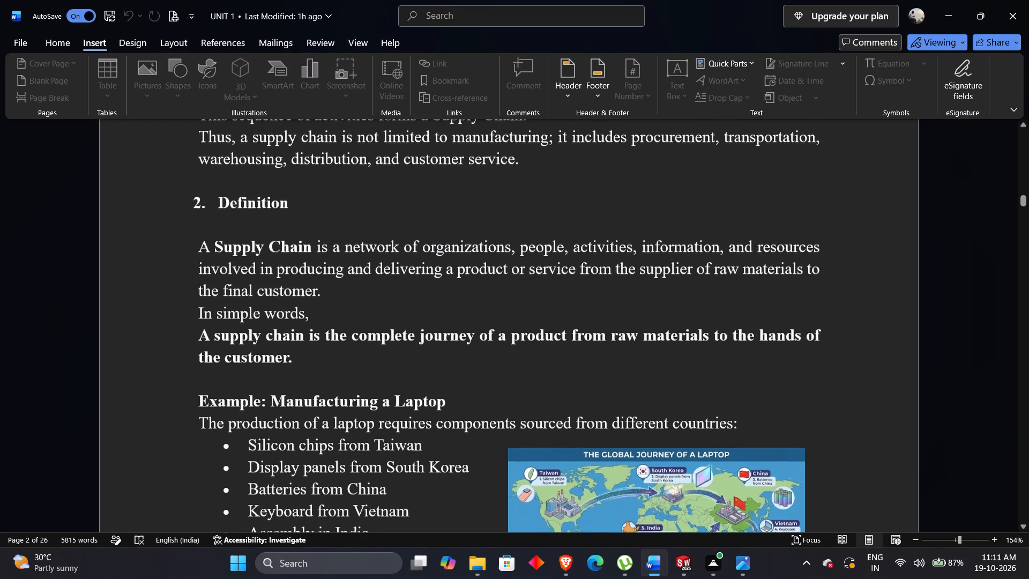
scroll(383, 139, "up", 1)
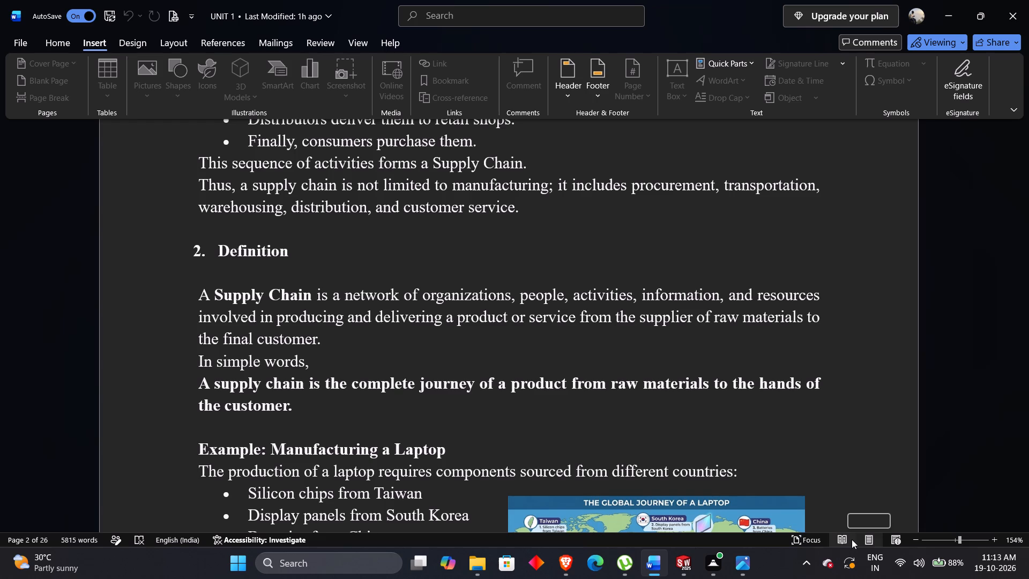
scroll(372, 474, "down", 2)
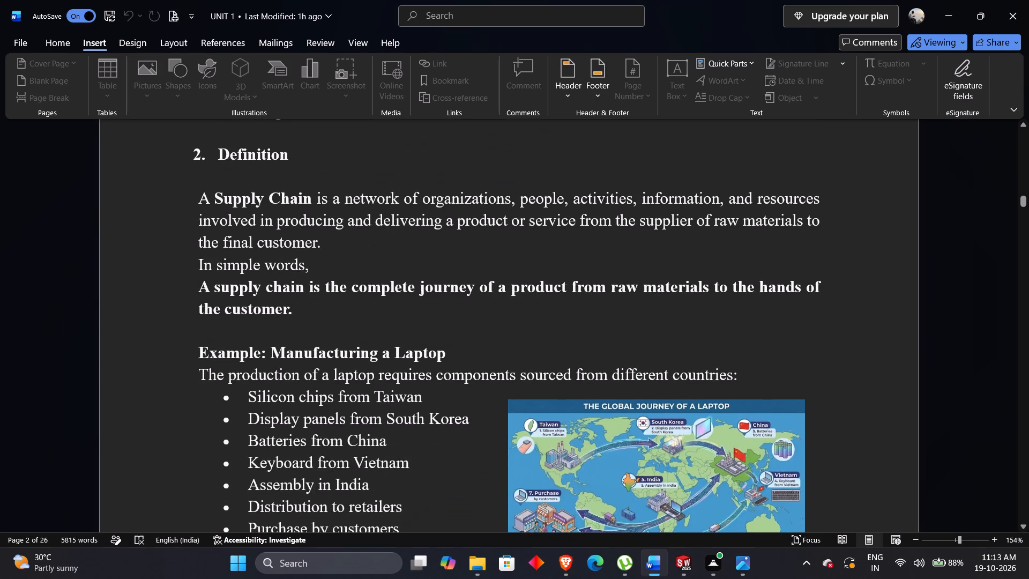
scroll(381, 467, "down", 4)
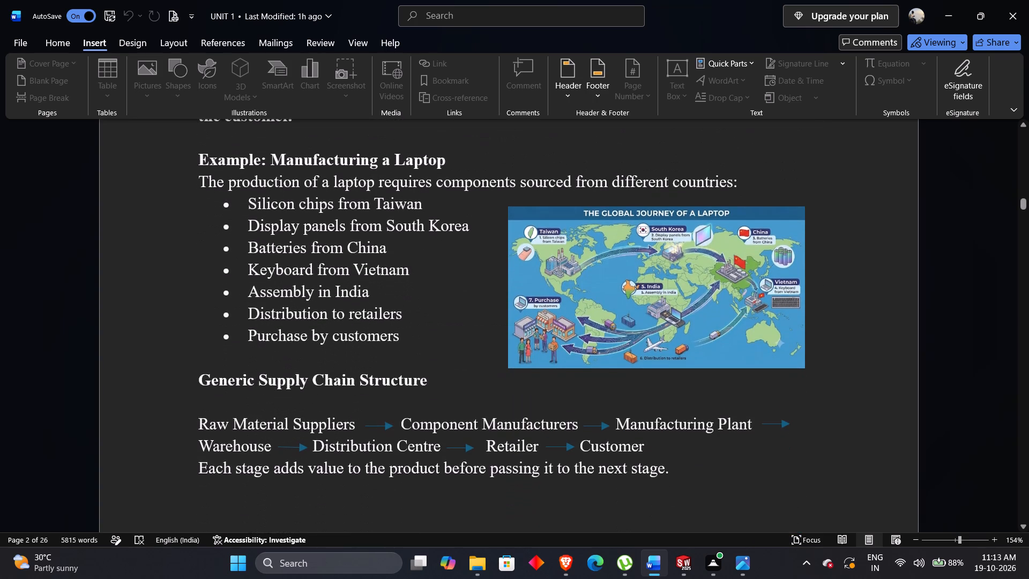
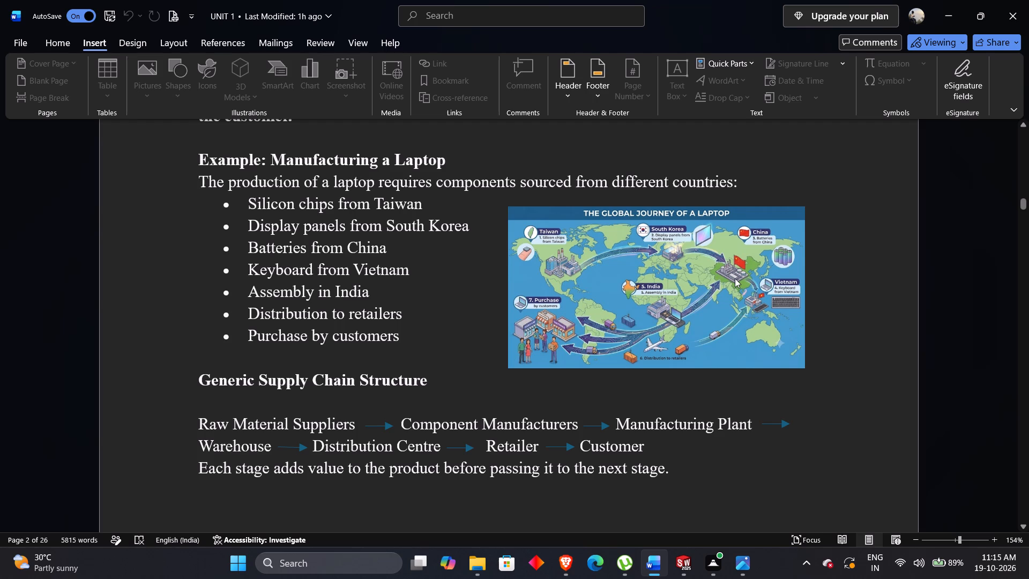
Read from the Generic Supply Chain Structure through section 3, Objectives of Supply Chain Management, down to Improve Customer Satisfaction.
scroll(406, 402, "down", 3)
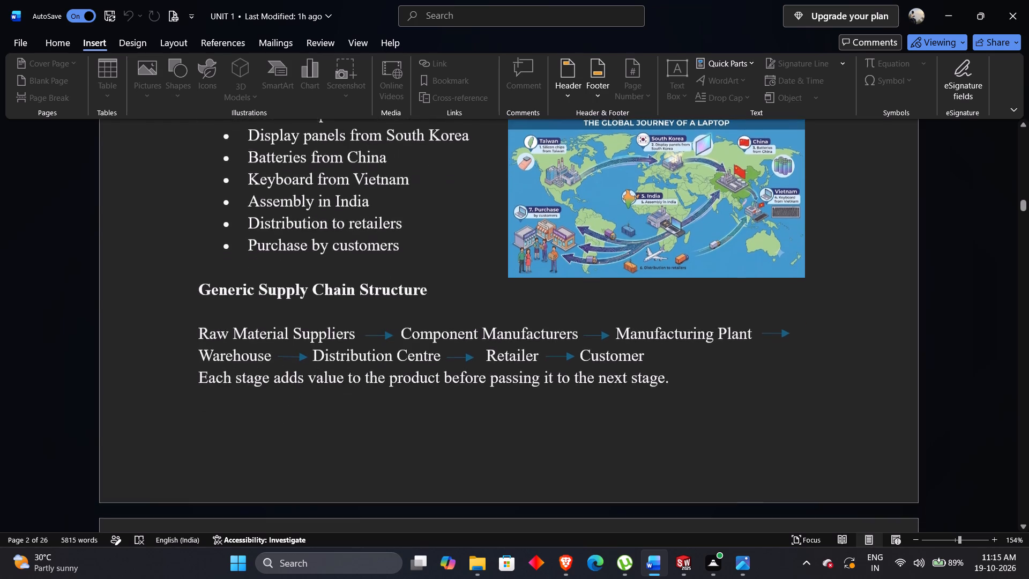
scroll(394, 404, "down", 1)
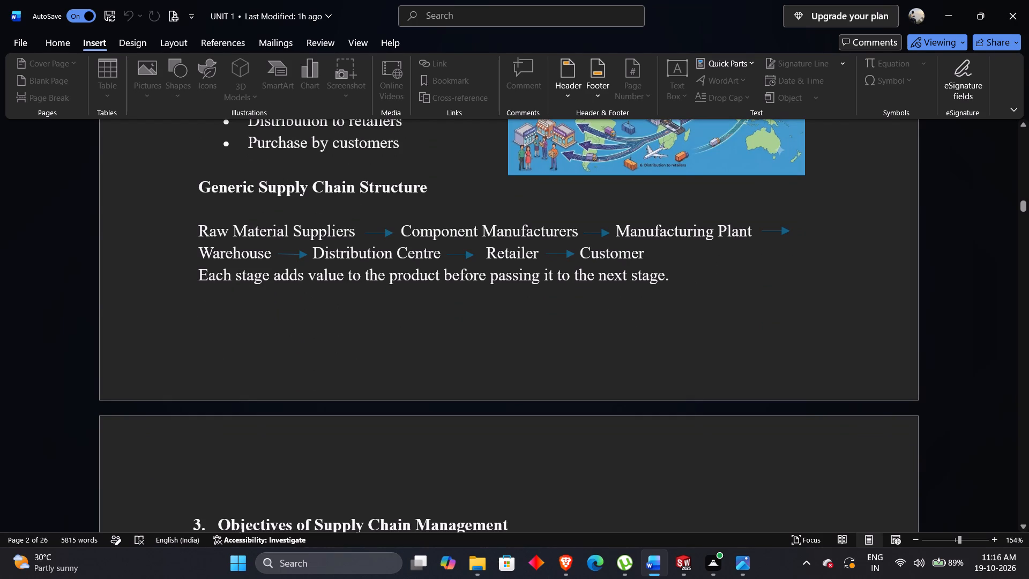
scroll(548, 325, "down", 6)
scroll(620, 337, "down", 1)
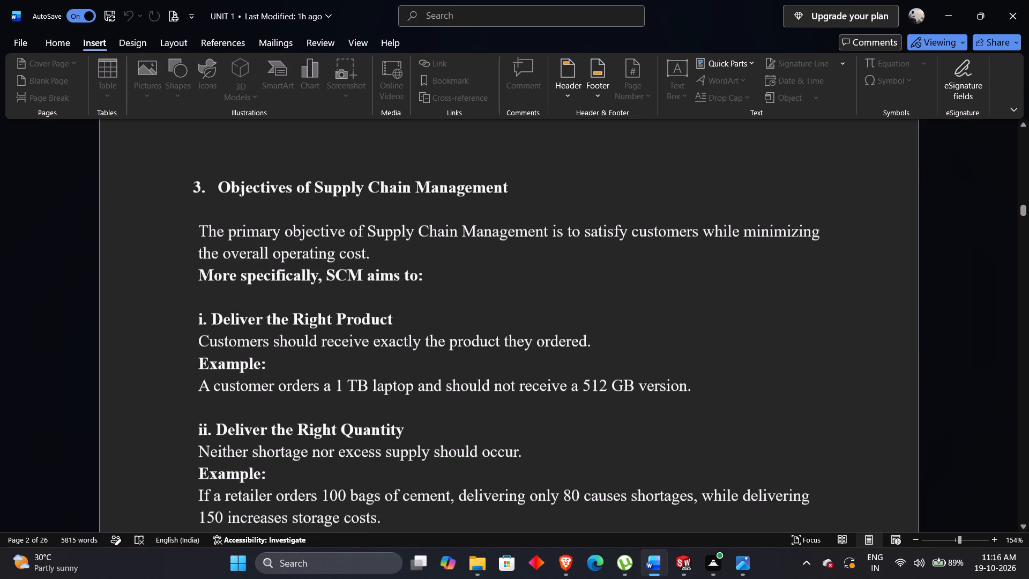
scroll(536, 305, "down", 1)
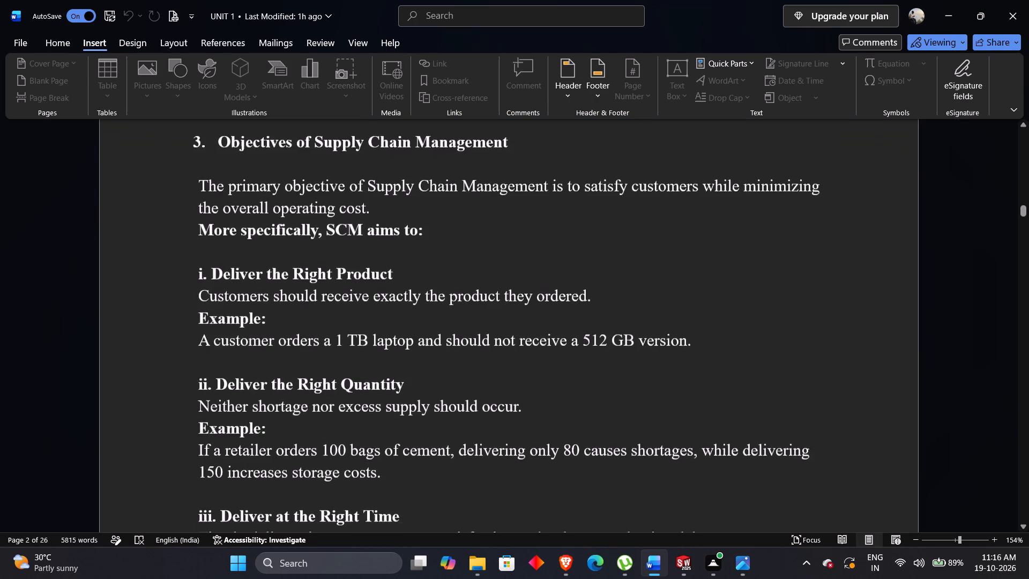
scroll(547, 309, "down", 2)
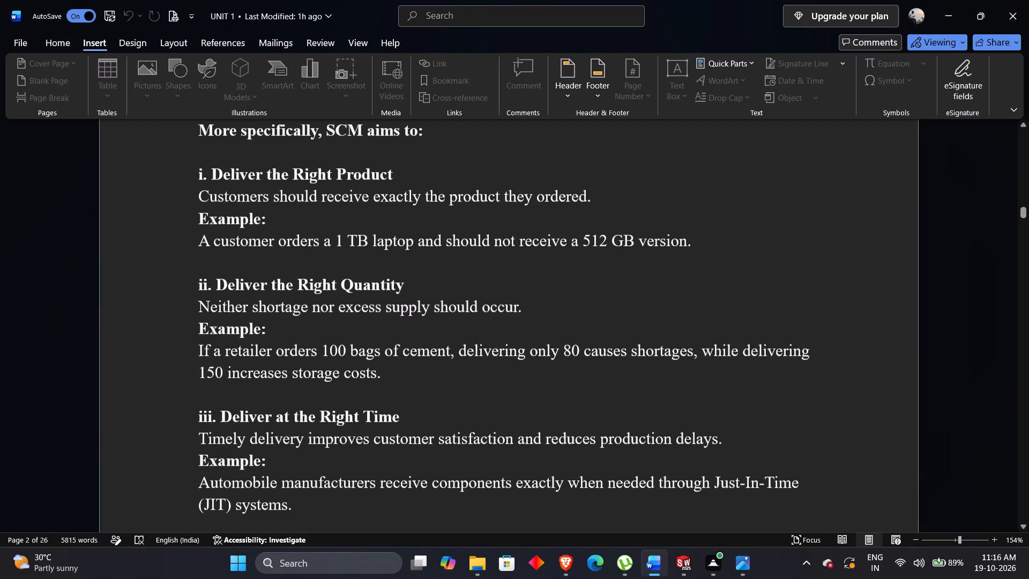
scroll(397, 333, "down", 3)
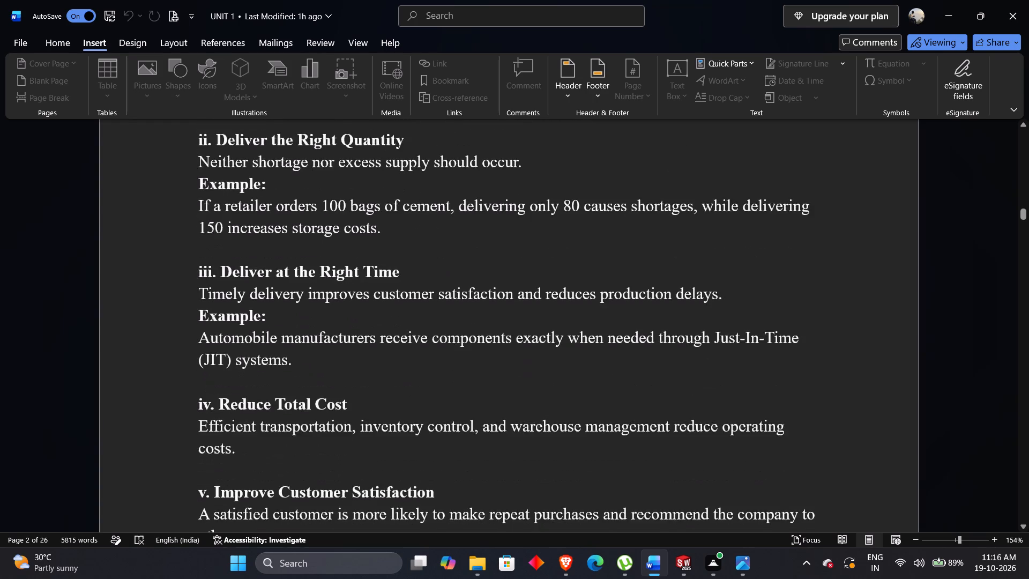
scroll(397, 333, "down", 6)
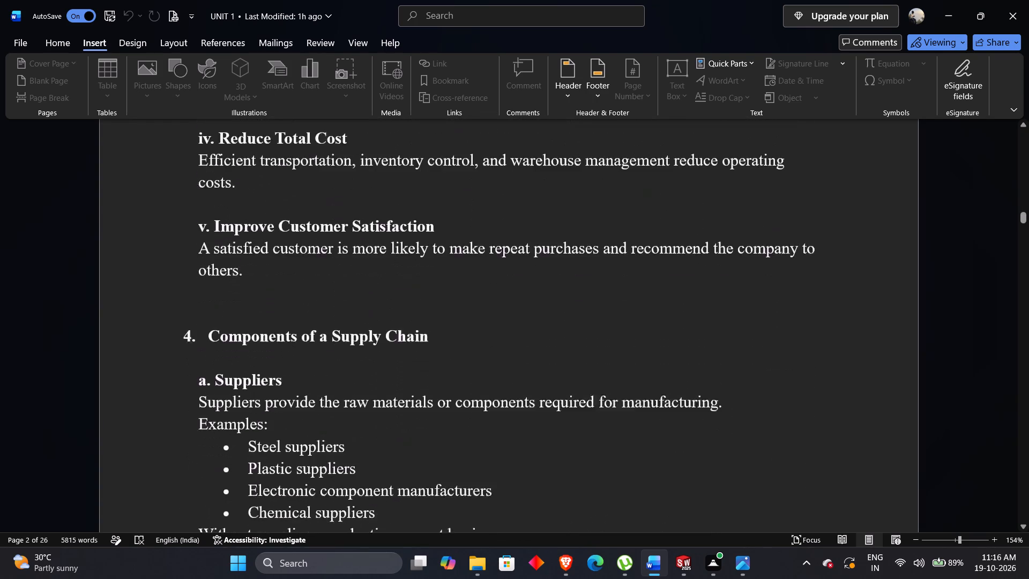
Skim section 4, Components of a Supply Chain, from Suppliers through to Customers.
scroll(399, 337, "down", 9)
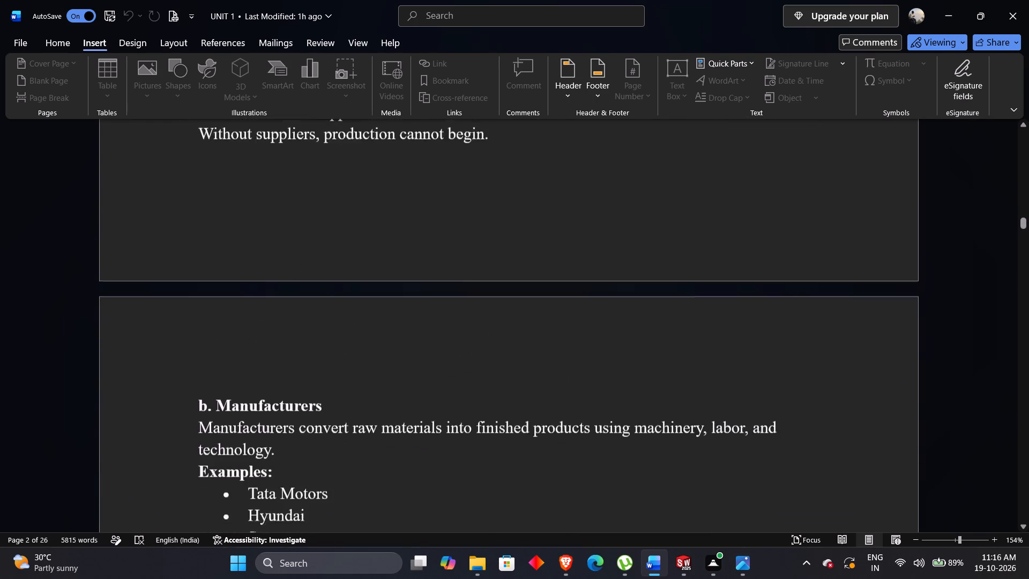
scroll(411, 346, "down", 9)
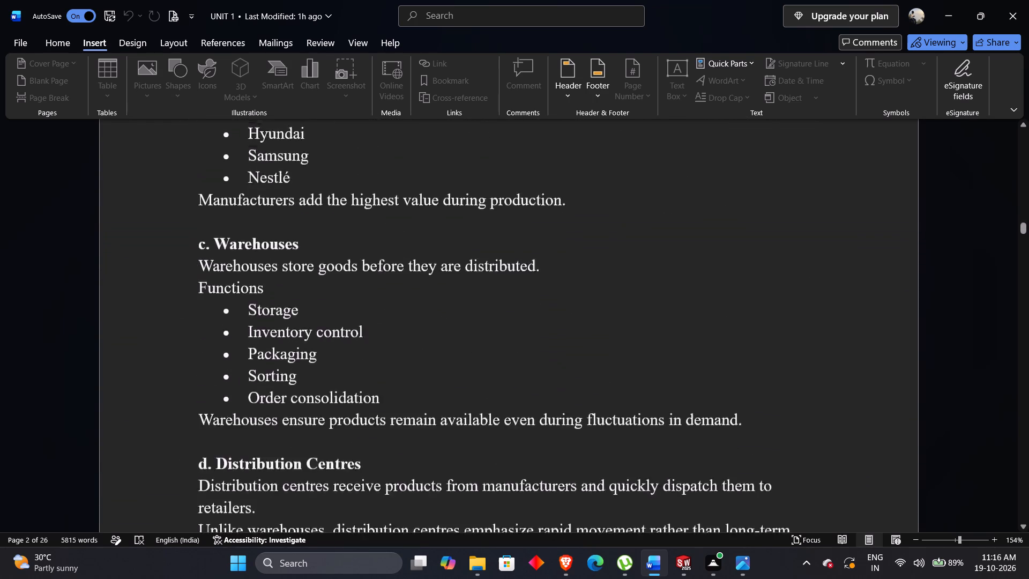
scroll(413, 346, "down", 8)
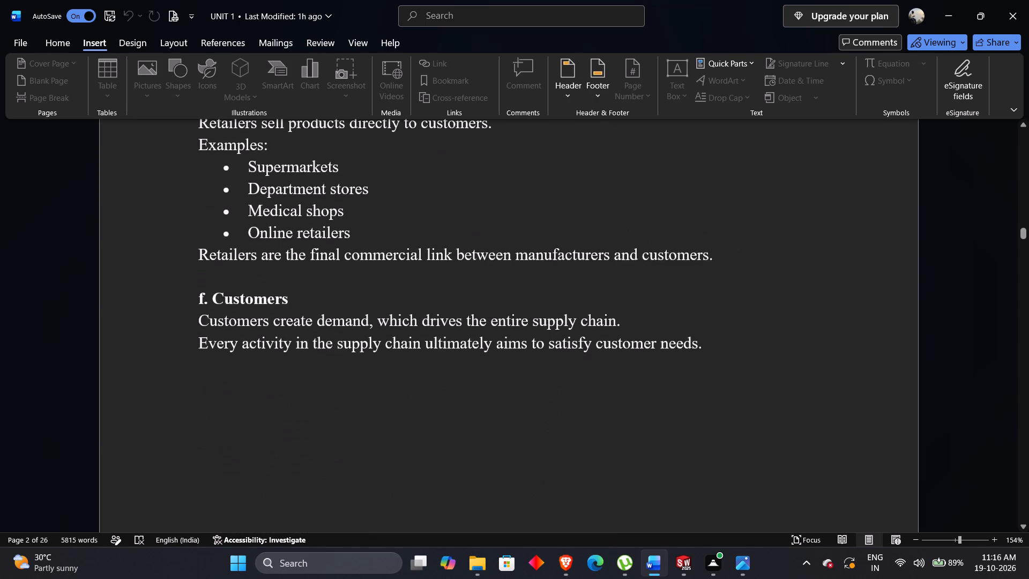
Read section 5, Three Flows in a Supply Chain, covering Material, Information and Financial Flow.
scroll(423, 338, "down", 8)
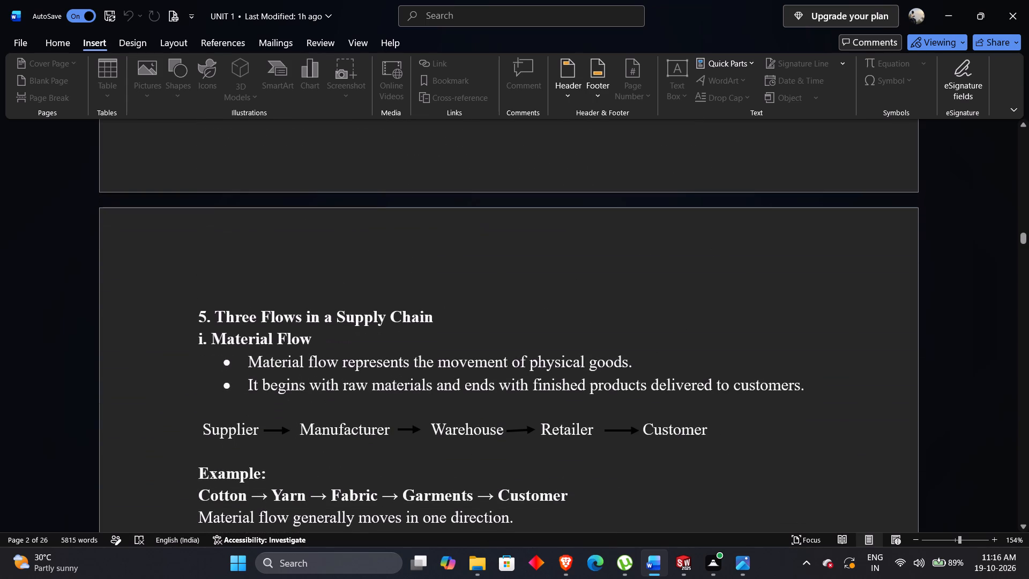
scroll(432, 341, "down", 3)
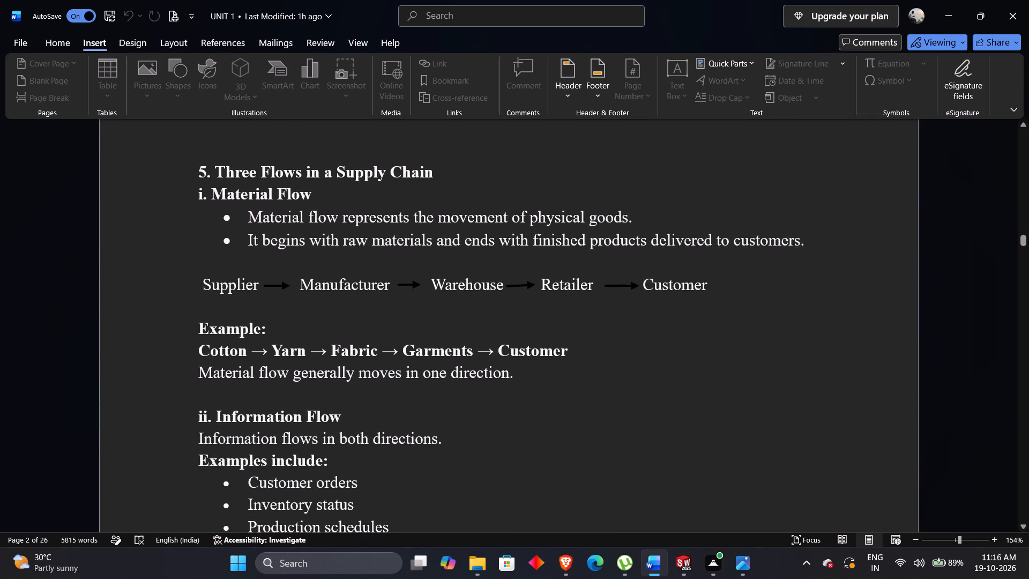
scroll(435, 342, "down", 5)
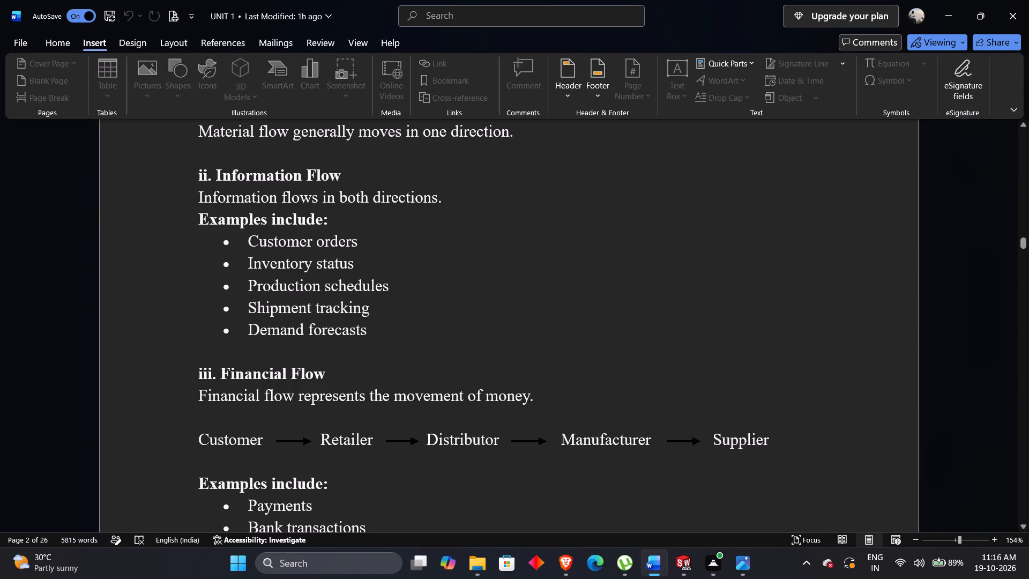
scroll(387, 328, "down", 2)
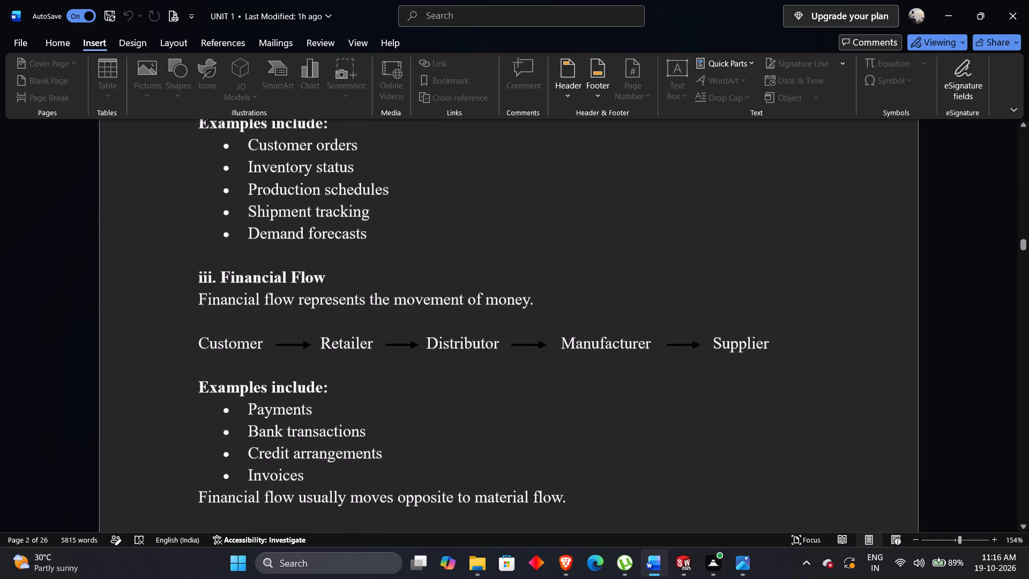
Skim the opening pages of LC 3: Objectives of Business Logistics, as far as the hospital oxygen cylinder example.
scroll(388, 329, "down", 17)
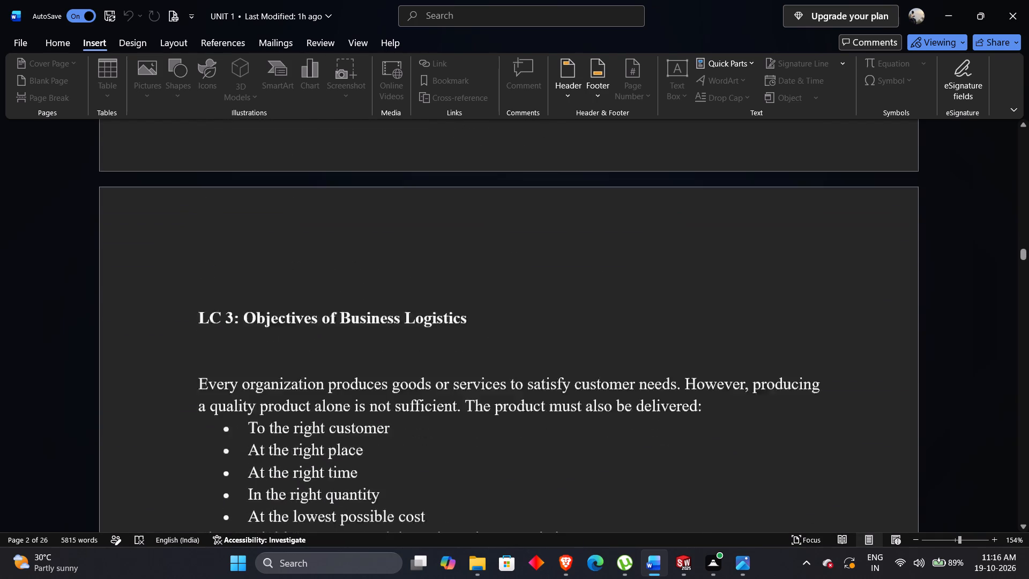
scroll(401, 333, "down", 20)
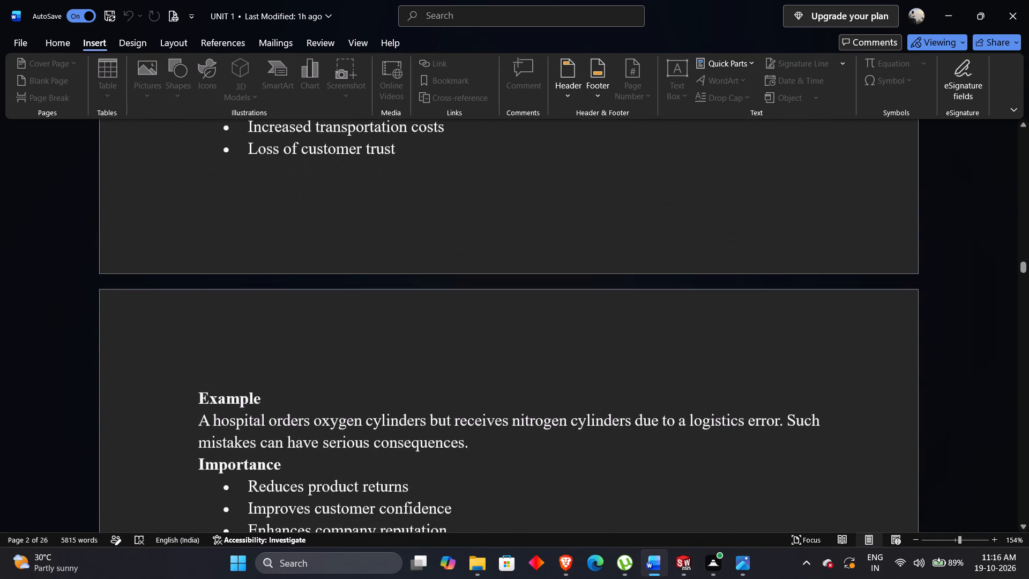
scroll(417, 340, "down", 18)
Go back through the LC 2 notes to the Generic Supply Chain Structure below the laptop example.
scroll(423, 335, "up", 7)
scroll(423, 333, "up", 14)
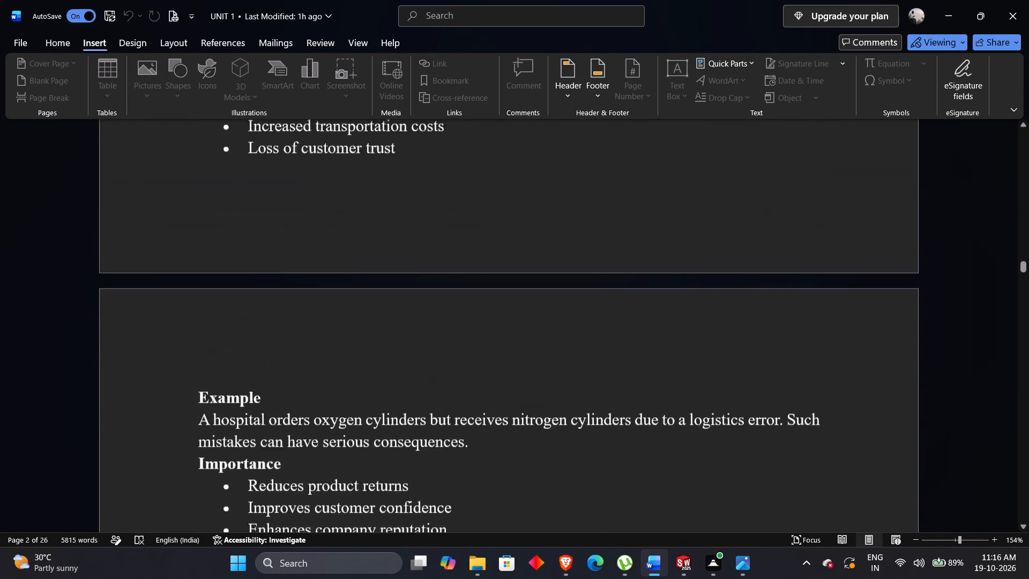
scroll(449, 302, "up", 20)
scroll(449, 302, "up", 19)
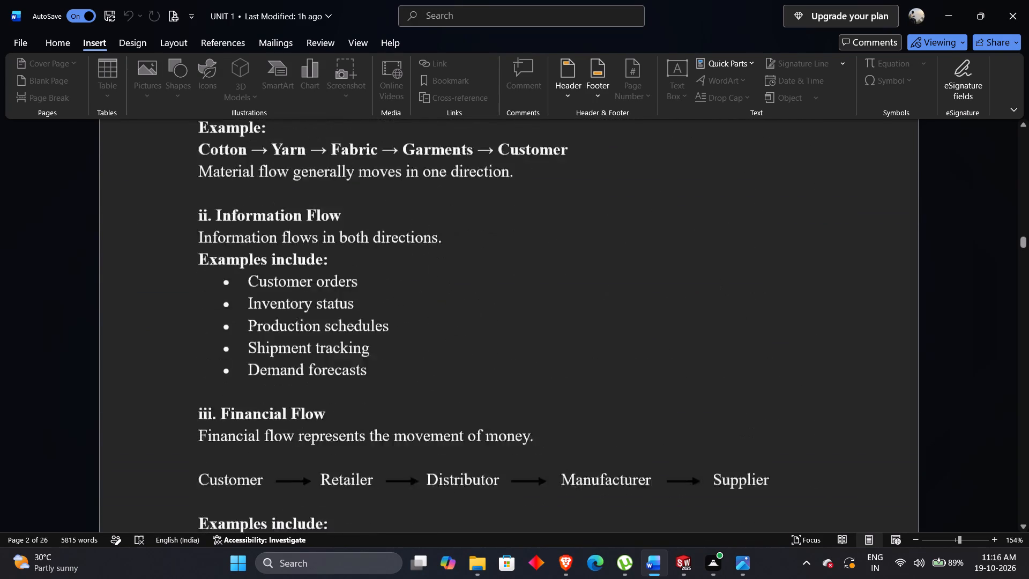
scroll(474, 286, "up", 12)
scroll(540, 318, "up", 20)
scroll(540, 318, "up", 5)
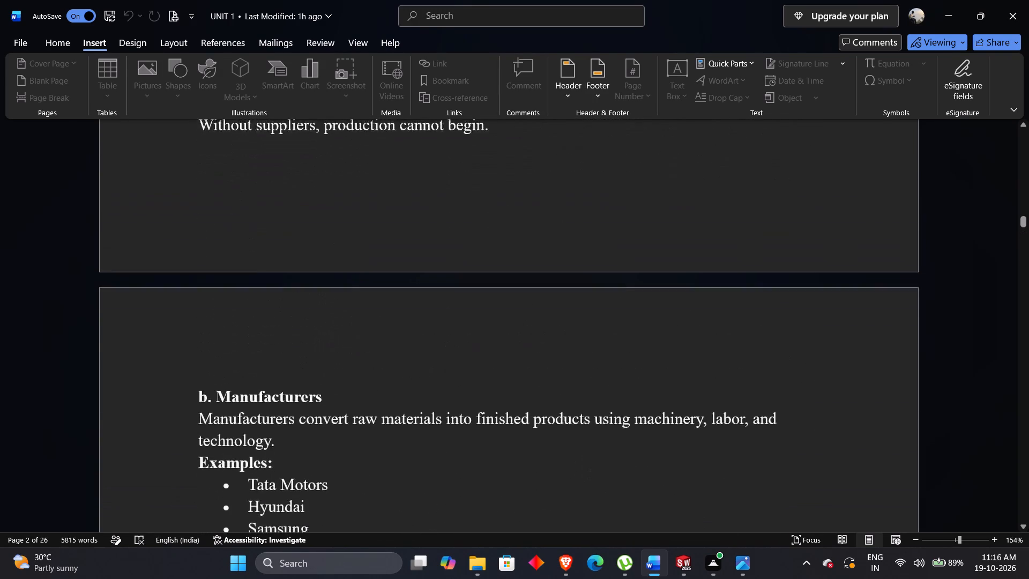
scroll(564, 316, "up", 13)
scroll(573, 321, "up", 8)
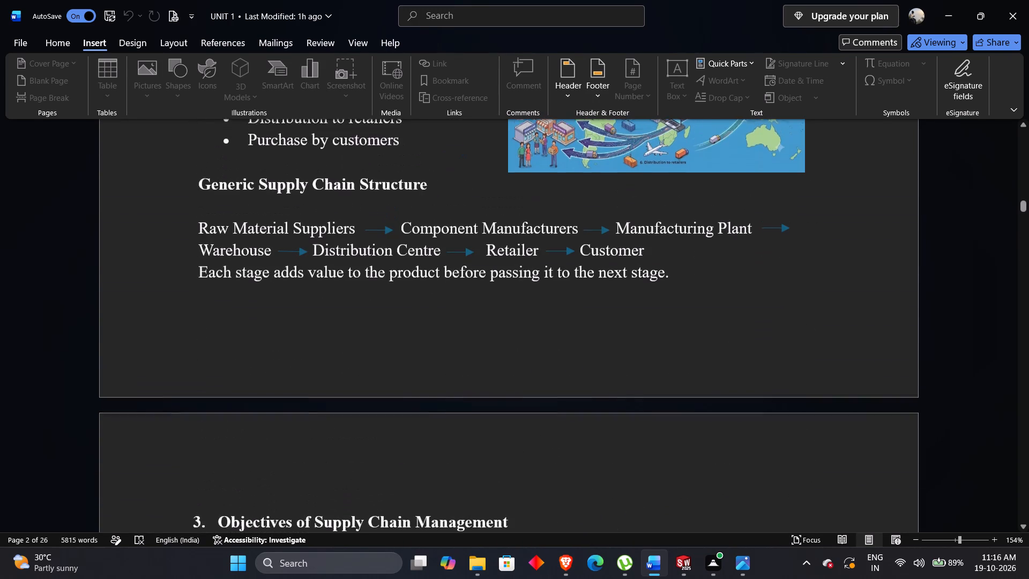
scroll(575, 325, "up", 2)
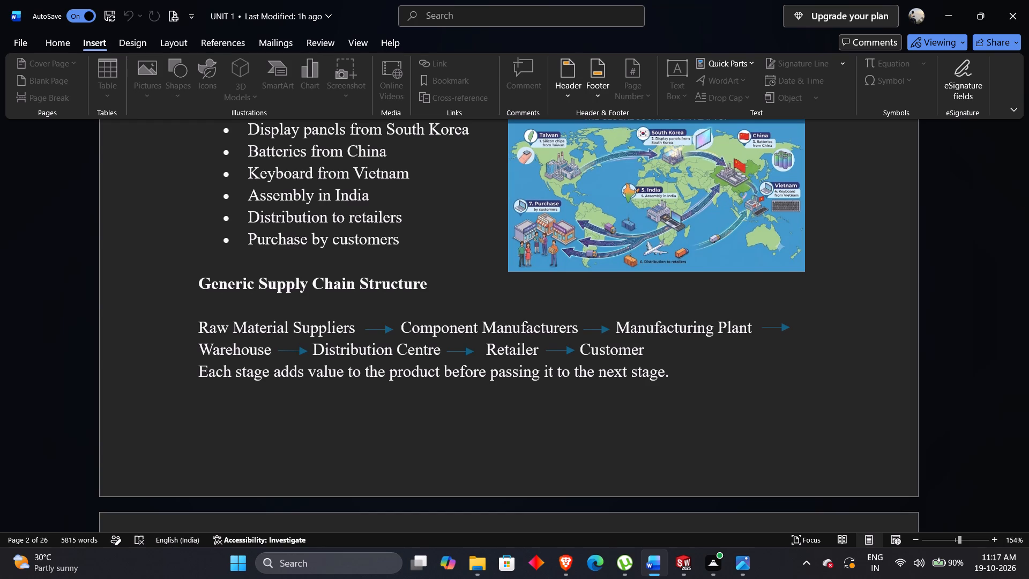
View the supply chain definition and laptop manufacturing example in Focus mode, and return to the normal document view.
left_click(796, 541)
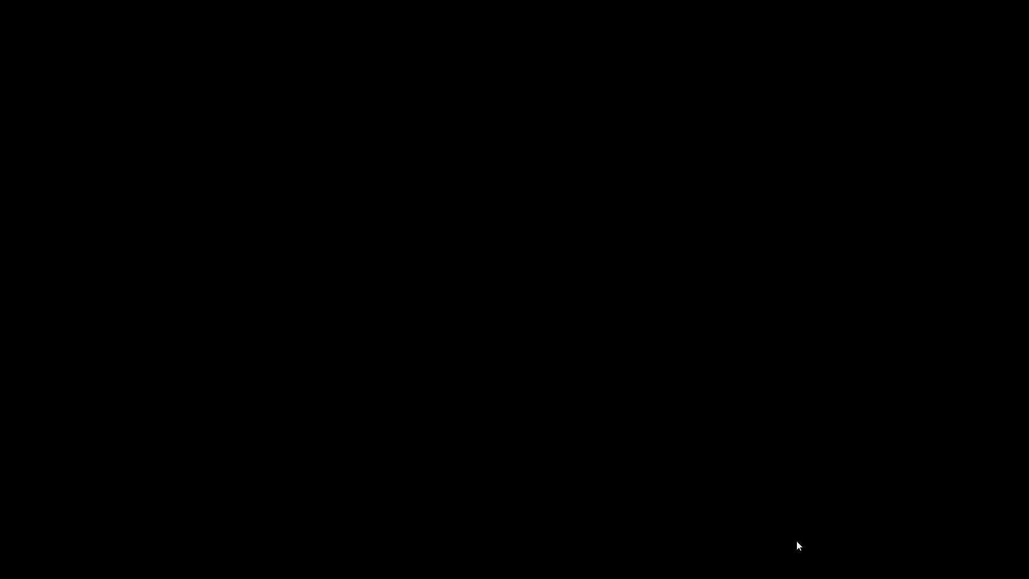
scroll(618, 473, "down", 2)
scroll(639, 420, "up", 2)
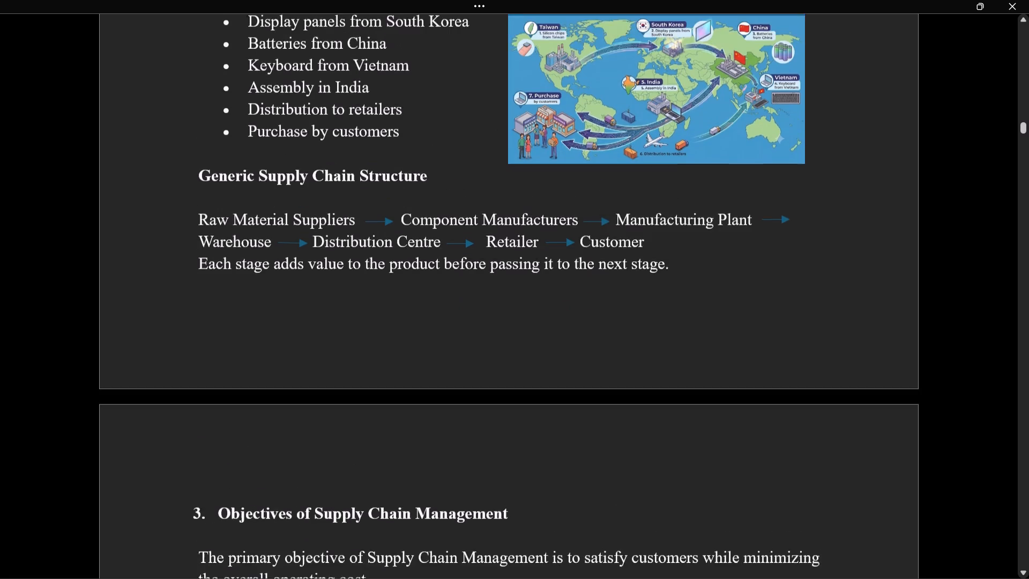
scroll(665, 403, "up", 5)
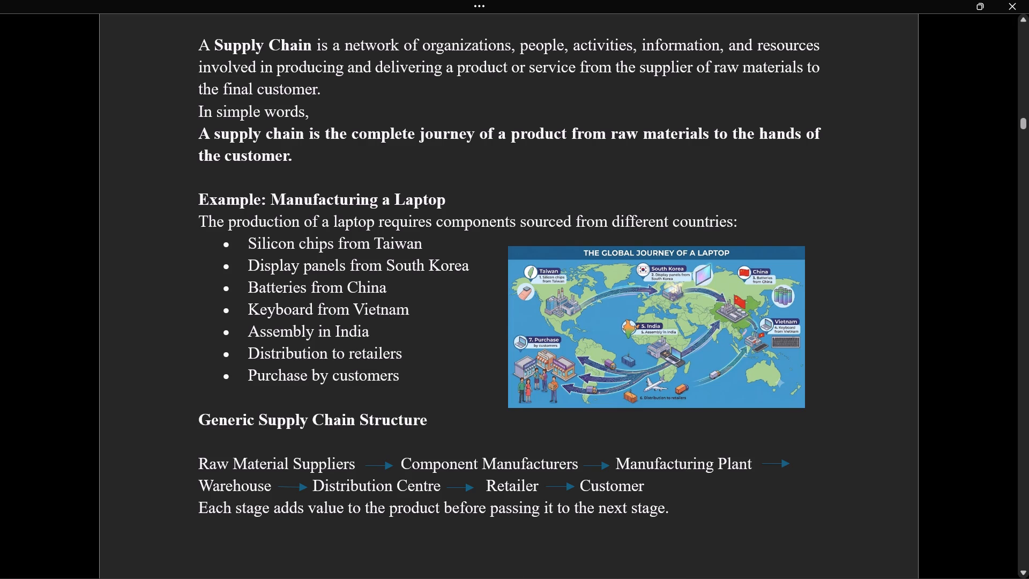
key("Escape")
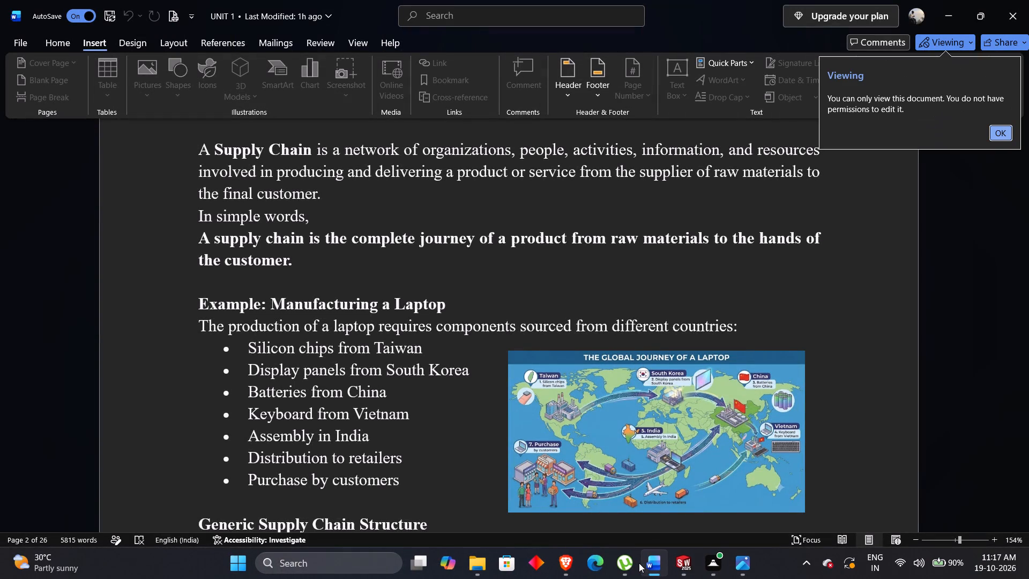
Review the Generic Supply Chain Structure and the five Objectives of Supply Chain Management up to section 4.
scroll(452, 472, "down", 5)
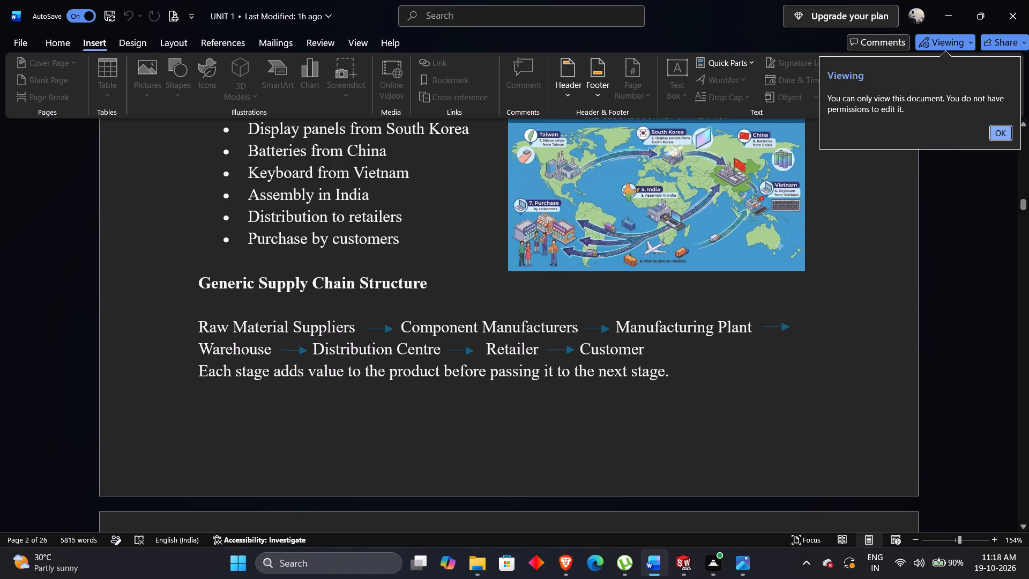
scroll(501, 388, "down", 4)
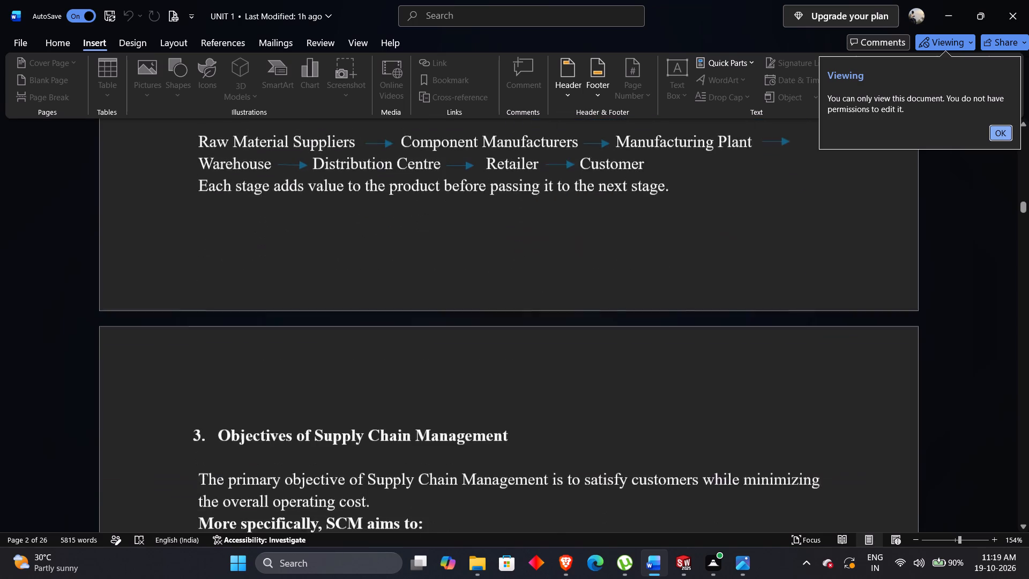
scroll(497, 386, "down", 16)
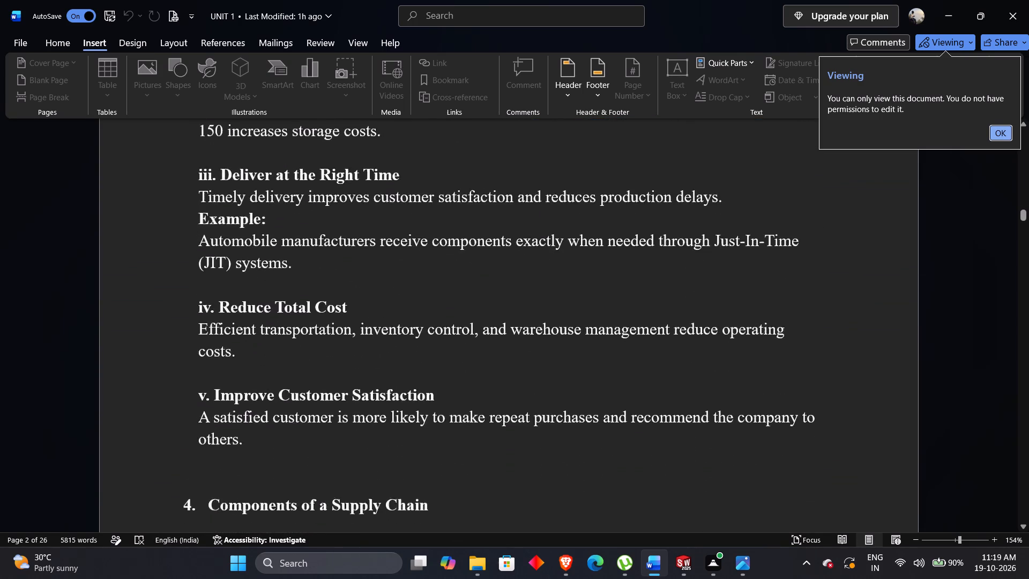
scroll(490, 378, "down", 8)
Go back past the LC 2 Definition to examine the Logistics vs Supply Chain Management (SCM) infographic and the neighbouring diagram.
scroll(490, 378, "up", 18)
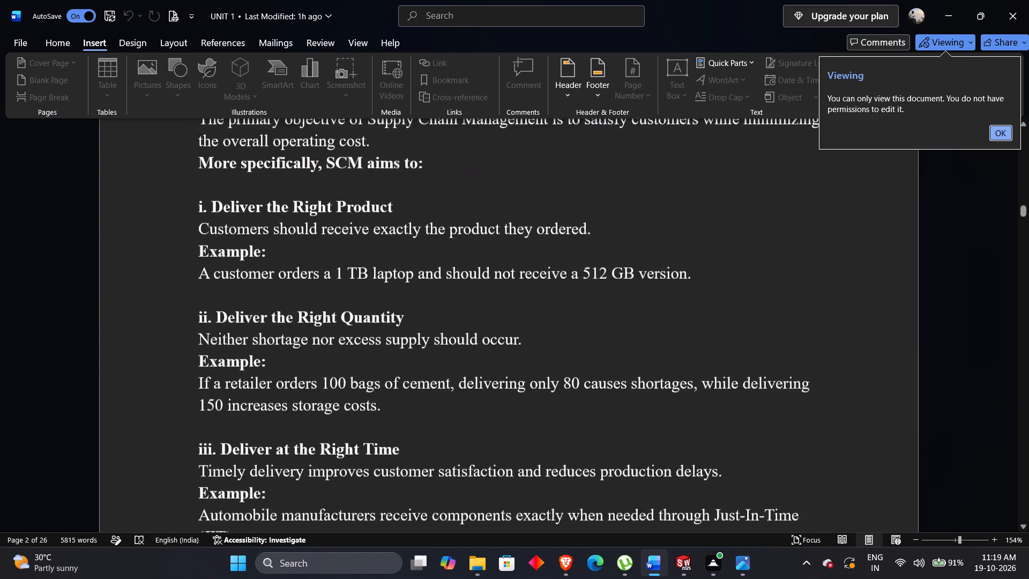
scroll(490, 366, "up", 20)
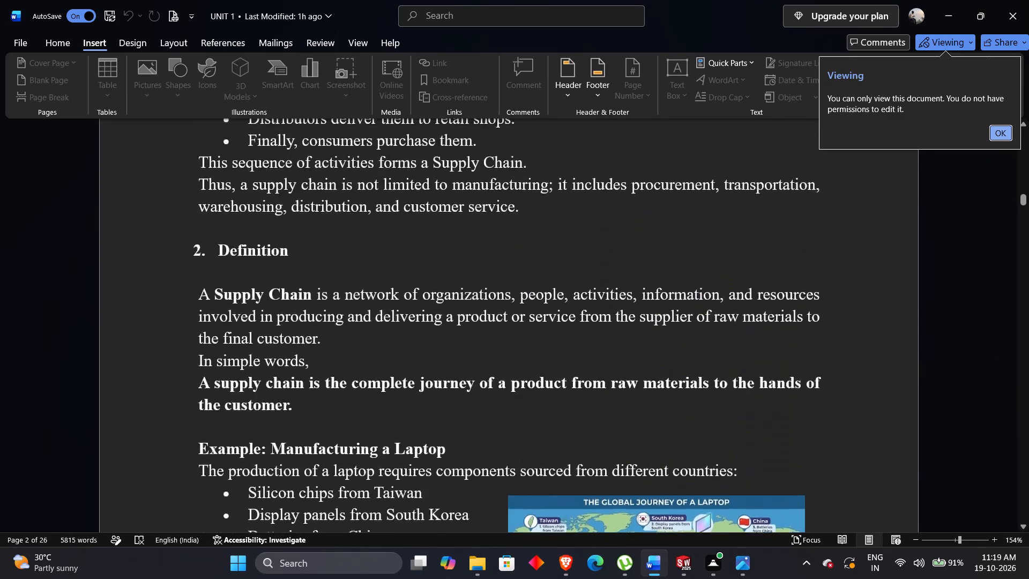
scroll(489, 357, "up", 17)
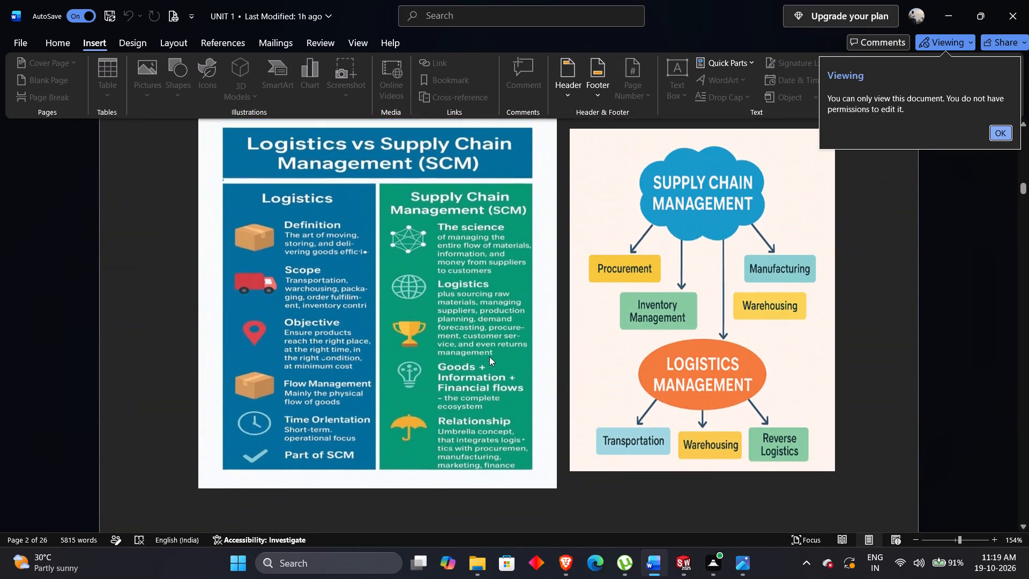
scroll(489, 357, "up", 1)
scroll(489, 357, "down", 2)
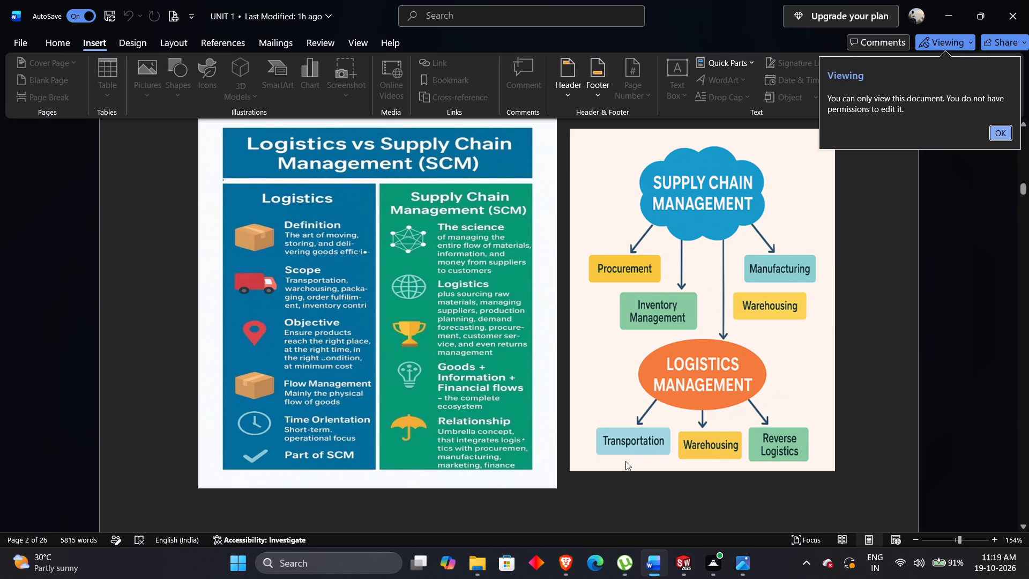
Review the section 7 comparison of Business Logistics vs Supply Chain Management above the infographics.
scroll(692, 353, "up", 2)
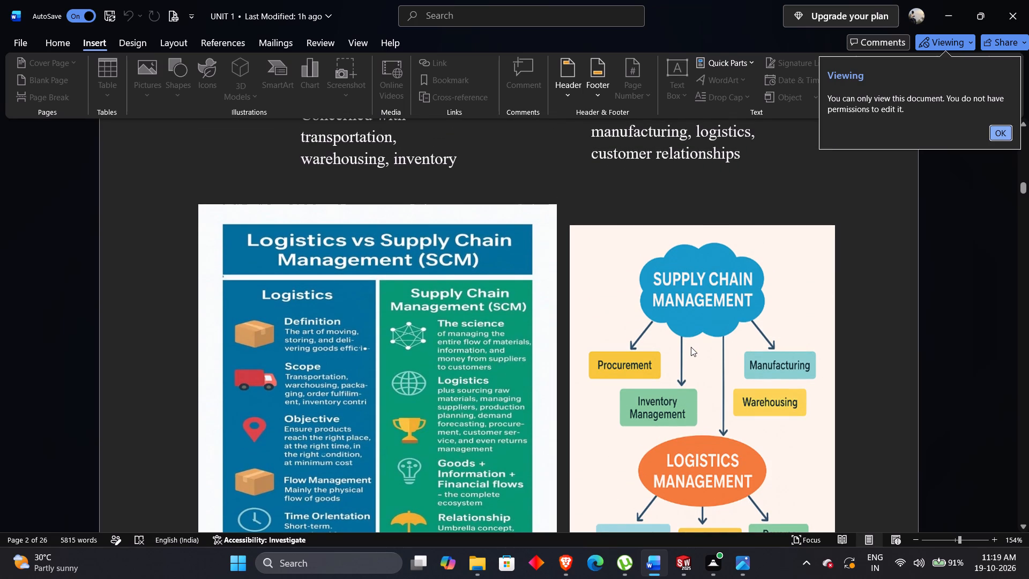
scroll(691, 335, "up", 8)
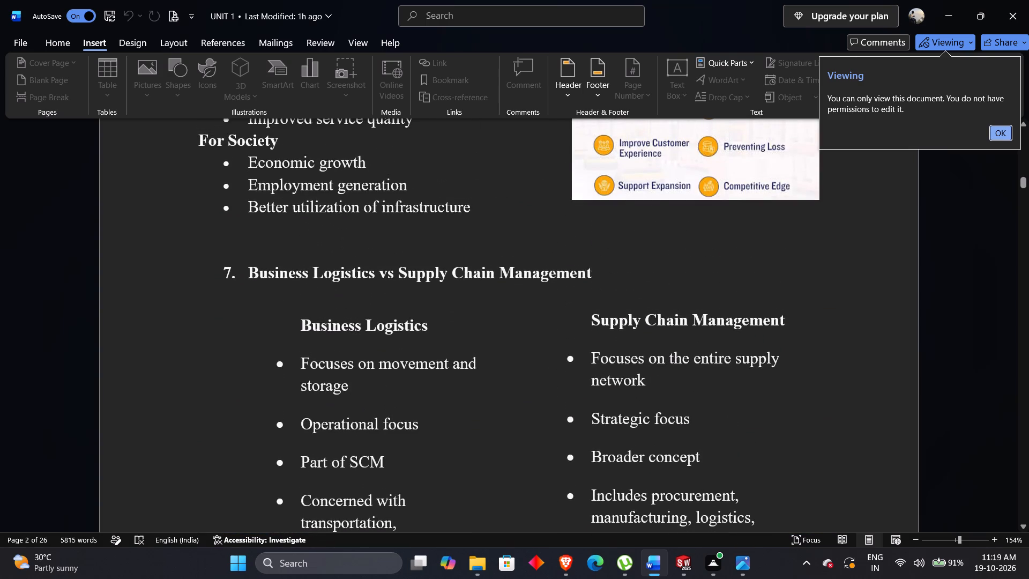
scroll(694, 337, "up", 5)
scroll(694, 337, "down", 8)
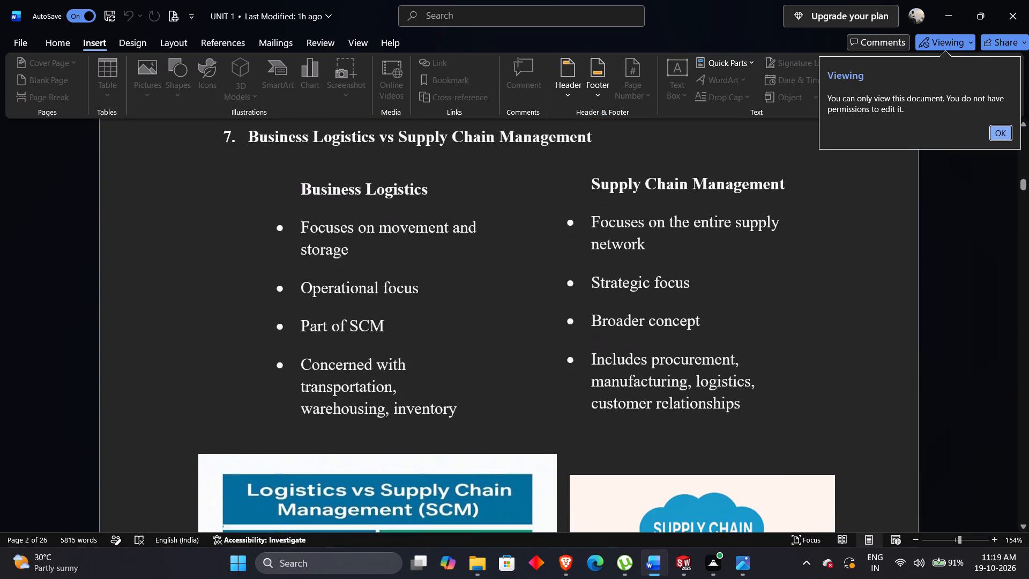
Skim LC 2 from the supply chain definition through the objectives, the Components of a Supply Chain and the list of benefits.
scroll(695, 337, "down", 18)
scroll(460, 377, "down", 7)
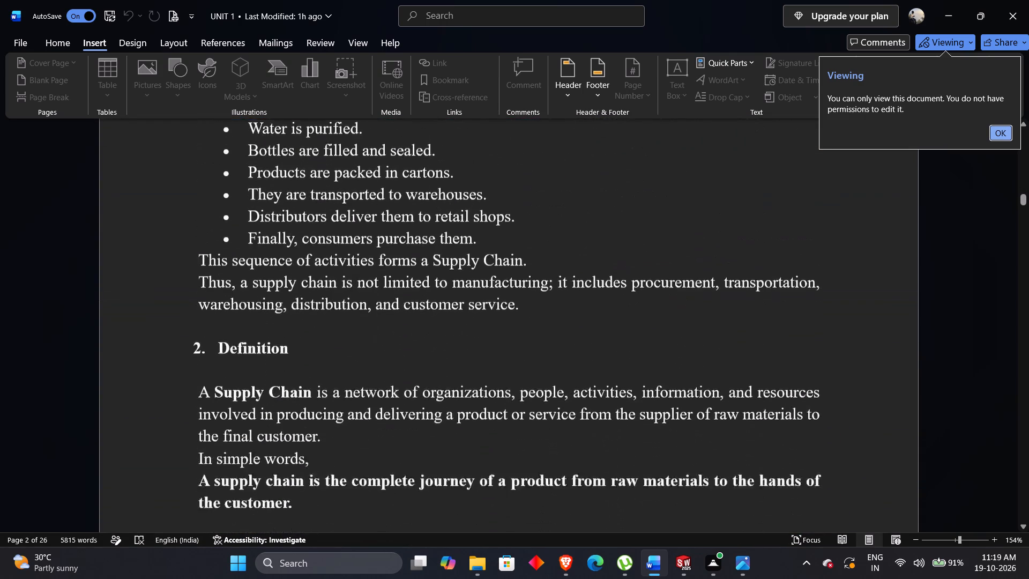
scroll(463, 380, "down", 12)
scroll(476, 390, "down", 15)
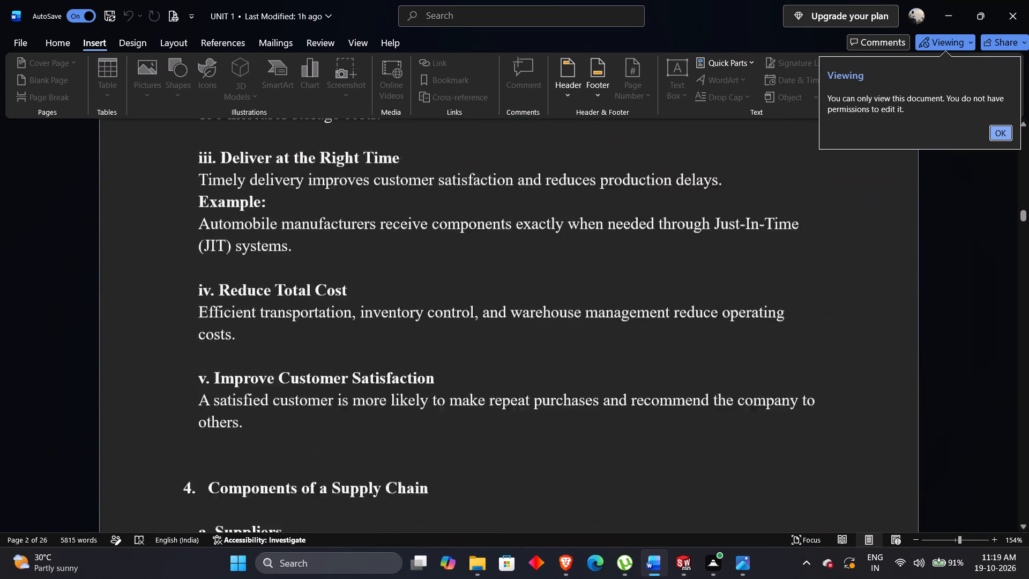
scroll(498, 372, "down", 15)
scroll(498, 376, "up", 5)
scroll(498, 376, "down", 8)
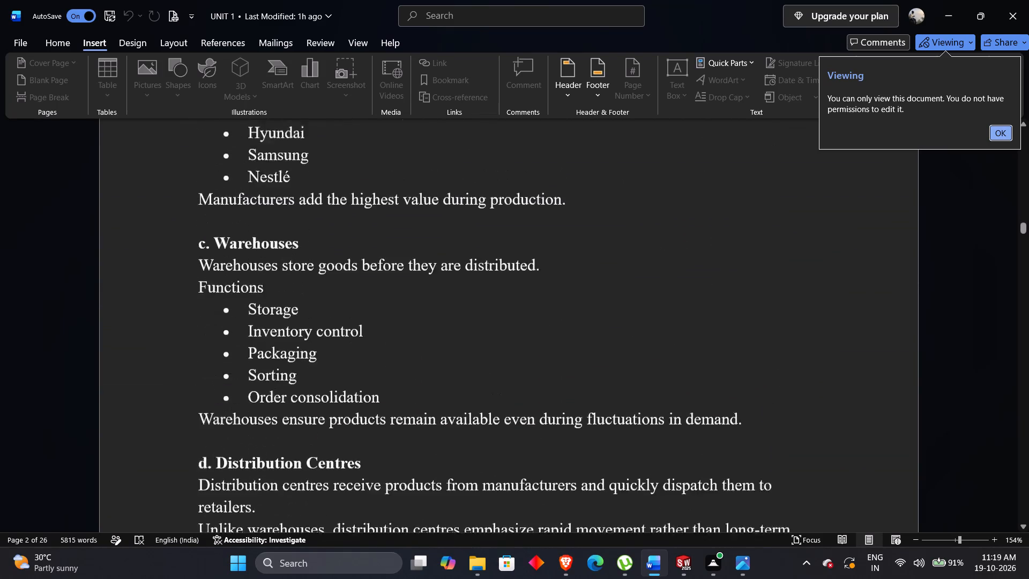
scroll(494, 385, "down", 20)
scroll(494, 385, "down", 12)
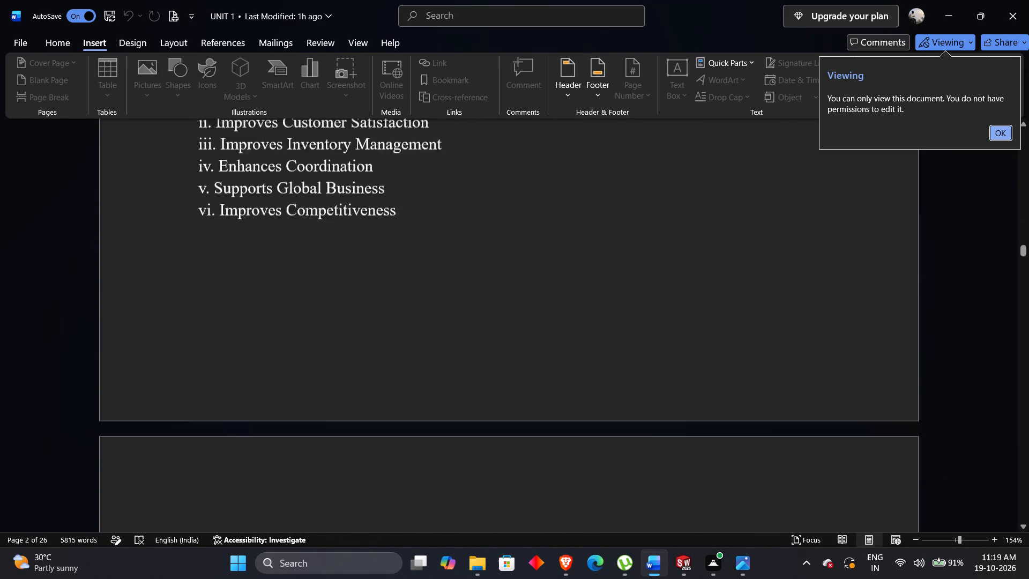
Skim the numbered logistics objectives, the logistical and cross-functional drivers, and the tactical and operational planning sections.
scroll(493, 381, "down", 20)
scroll(493, 381, "down", 11)
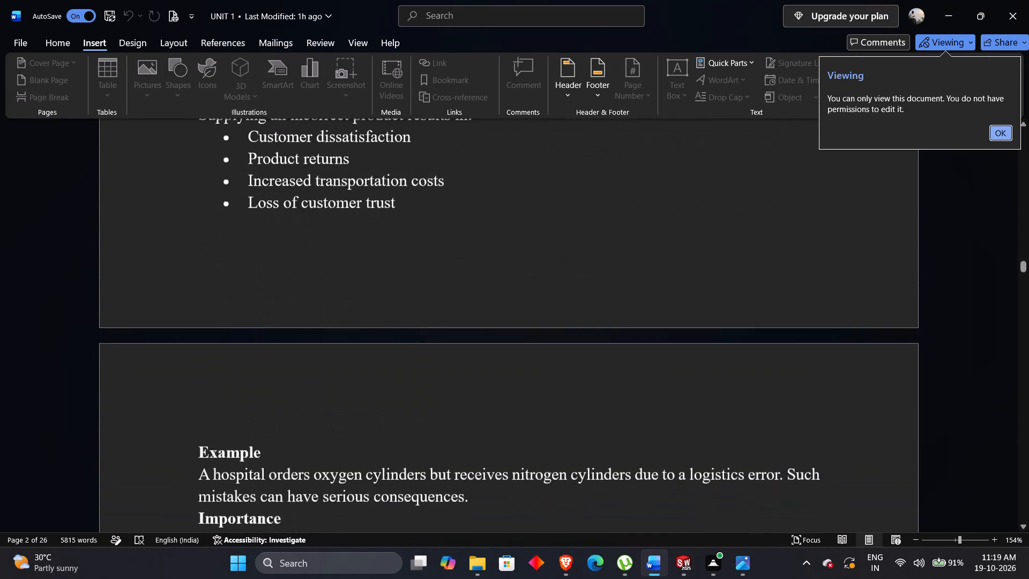
scroll(498, 379, "down", 20)
scroll(498, 379, "down", 11)
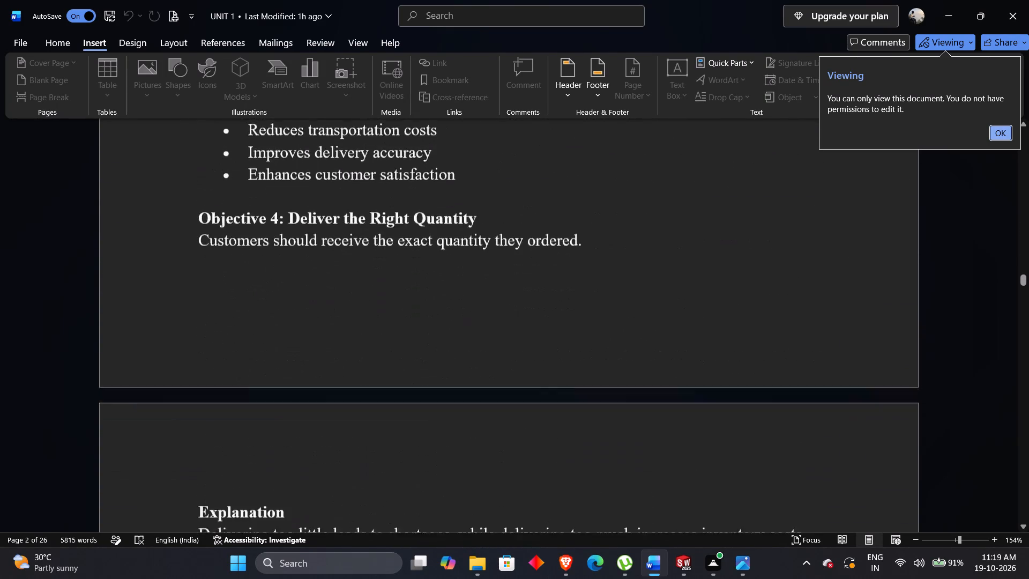
scroll(504, 376, "down", 20)
scroll(504, 376, "down", 9)
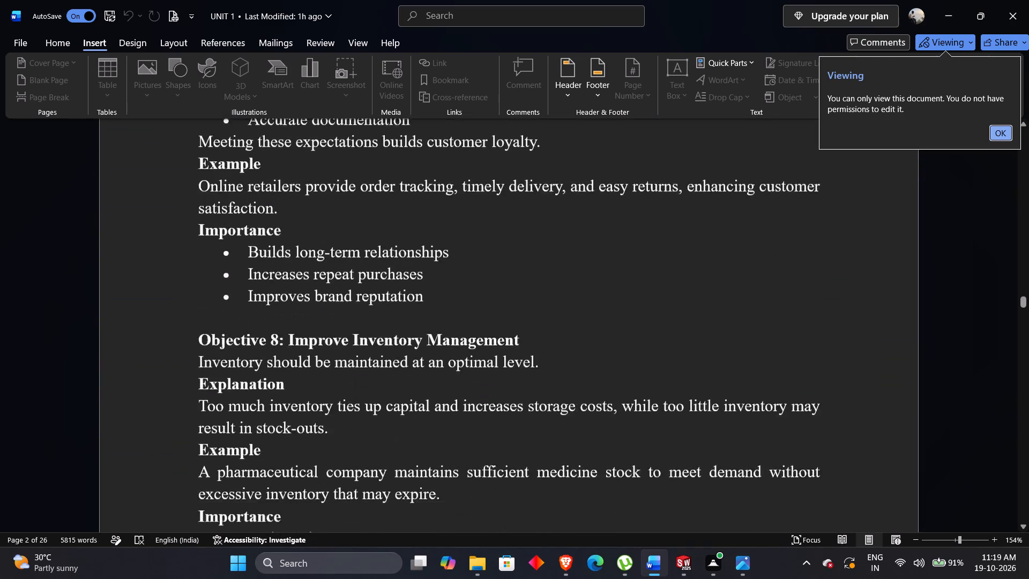
scroll(506, 406, "down", 6)
scroll(506, 399, "down", 20)
scroll(506, 399, "down", 5)
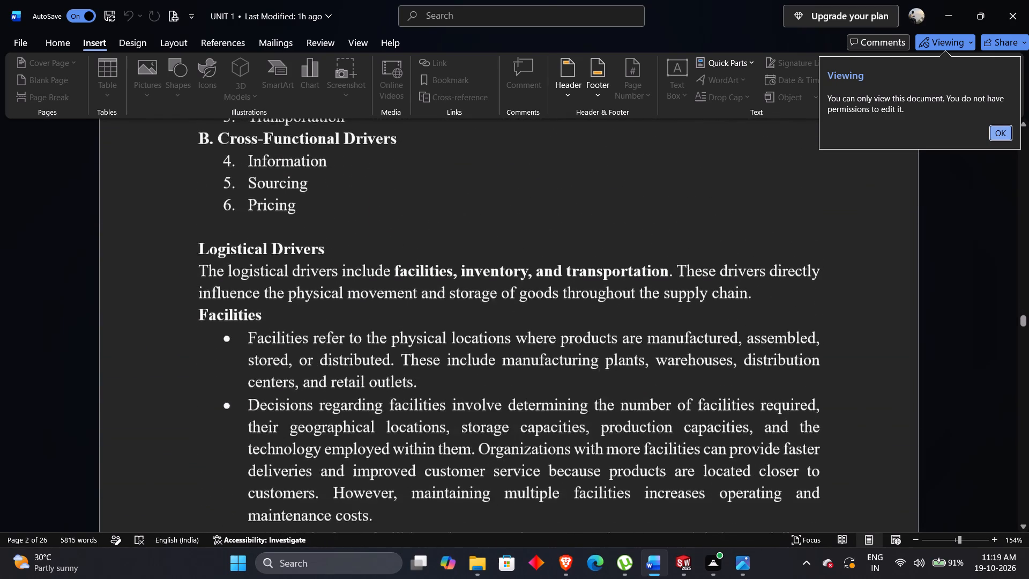
scroll(513, 395, "down", 20)
scroll(513, 395, "down", 15)
scroll(507, 401, "down", 14)
scroll(507, 401, "down", 15)
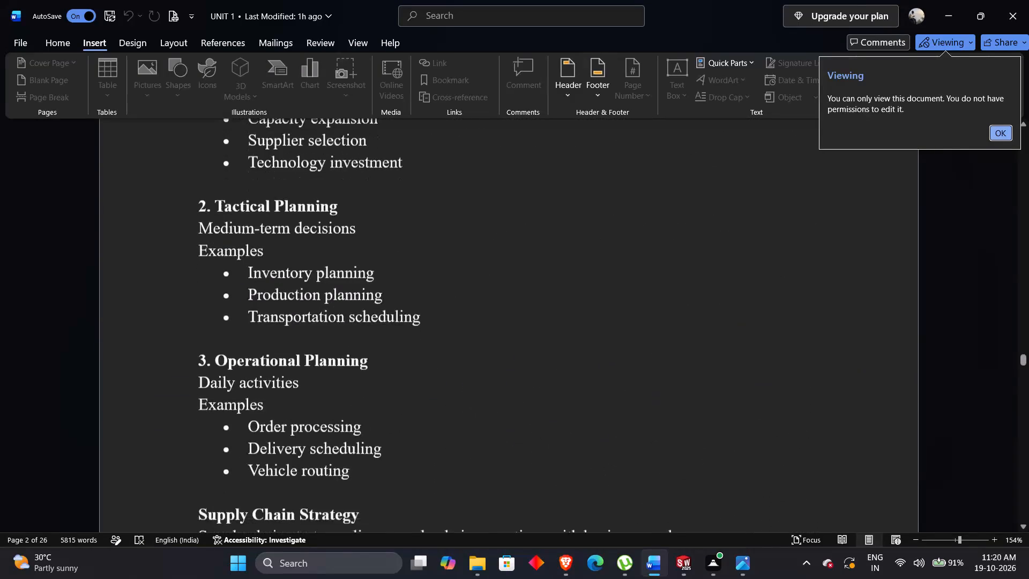
Skim the Supply Chain Strategy and logistics performance measurement sections up to LC 6: Role of Information Technology (IT) in Logistics.
scroll(507, 399, "down", 7)
scroll(507, 399, "down", 14)
scroll(506, 396, "down", 14)
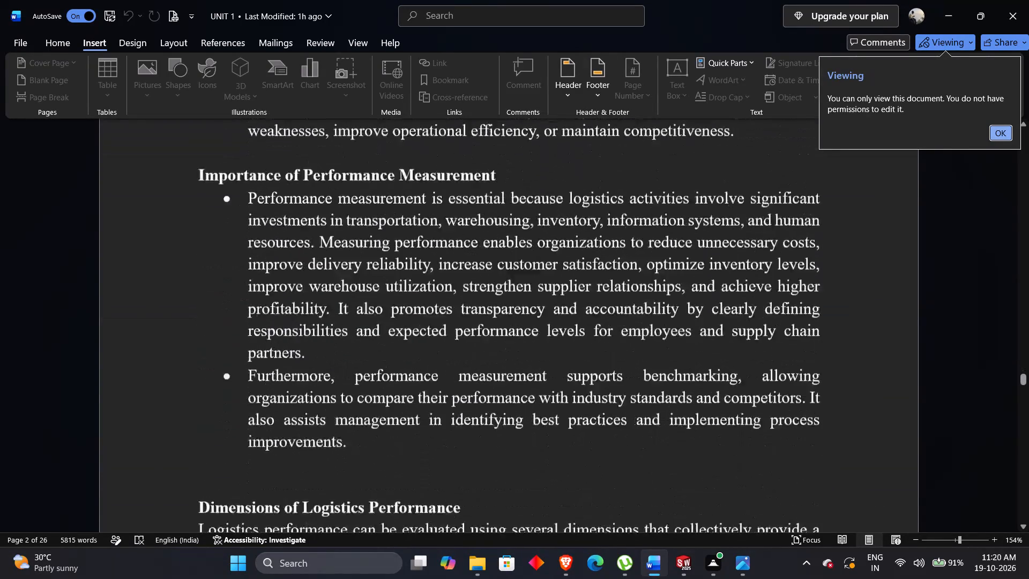
scroll(506, 398, "down", 9)
scroll(568, 394, "down", 20)
scroll(568, 394, "down", 3)
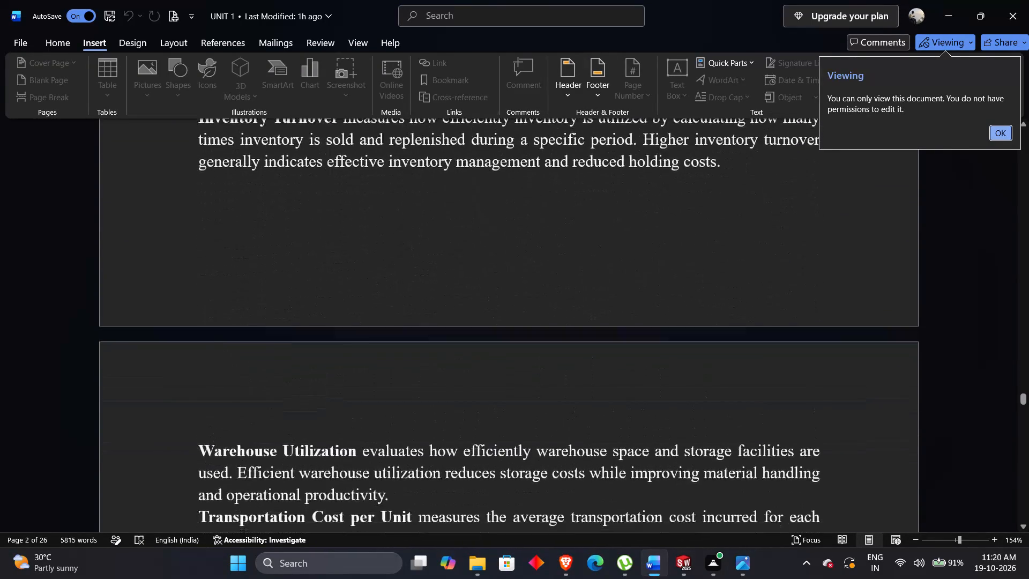
scroll(549, 402, "down", 5)
scroll(547, 402, "down", 20)
scroll(547, 402, "down", 3)
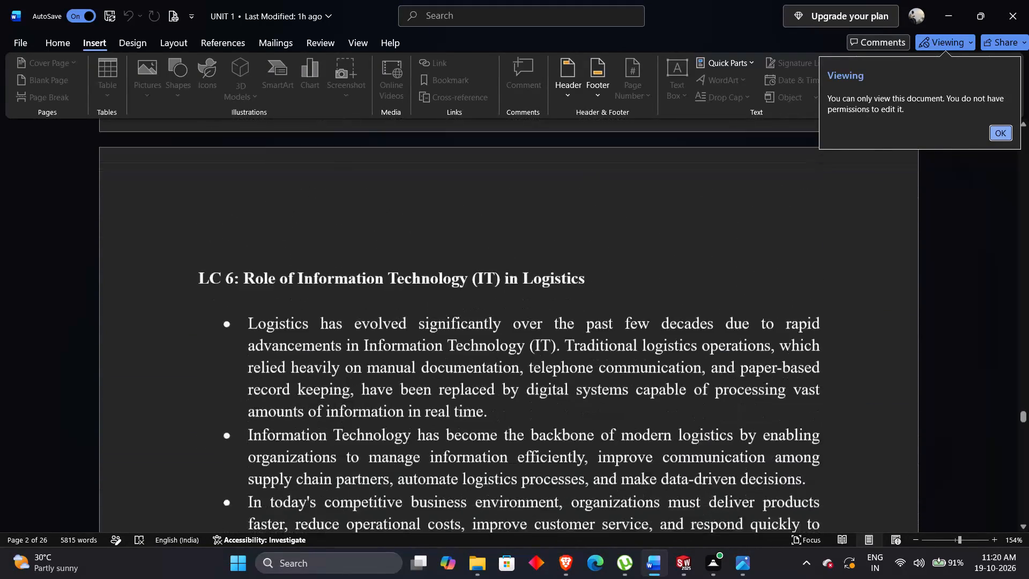
Skim from the LC 6 IT content through the supply chain risks and ethics sections to the CSR paragraph ending the document.
scroll(546, 404, "down", 7)
scroll(544, 403, "down", 17)
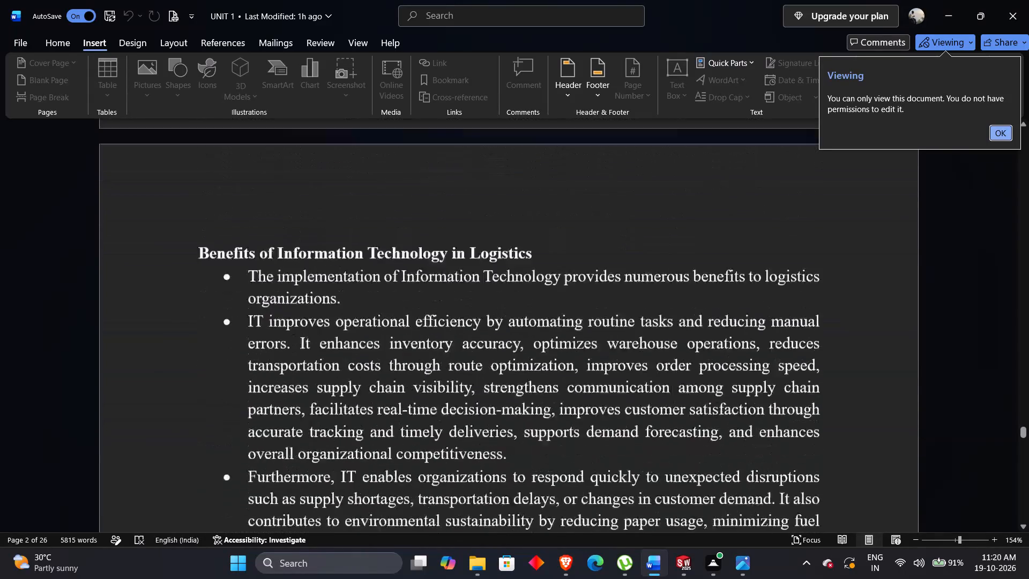
scroll(551, 403, "down", 20)
scroll(551, 403, "down", 18)
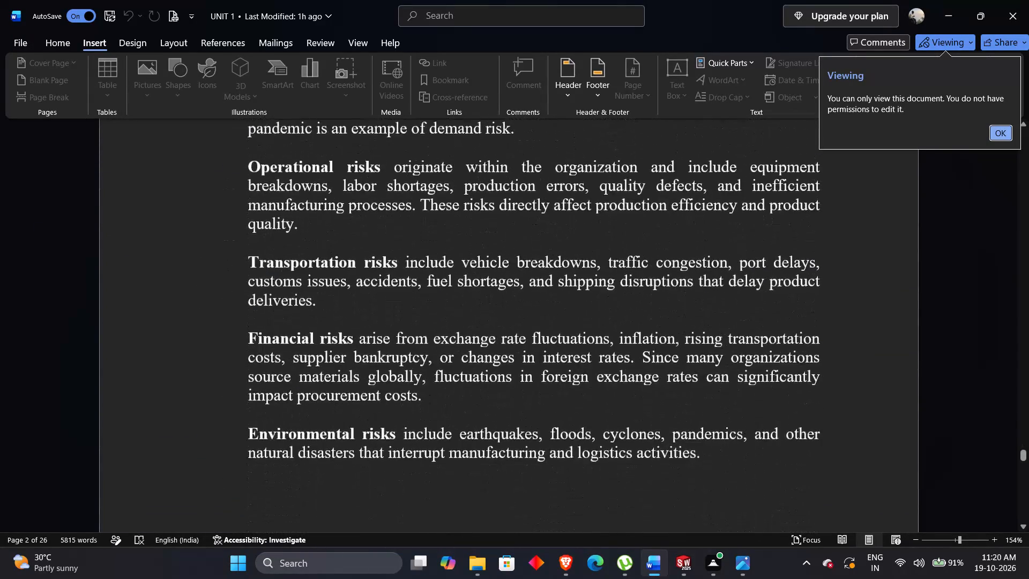
scroll(550, 406, "down", 20)
scroll(550, 406, "down", 20)
scroll(550, 406, "down", 5)
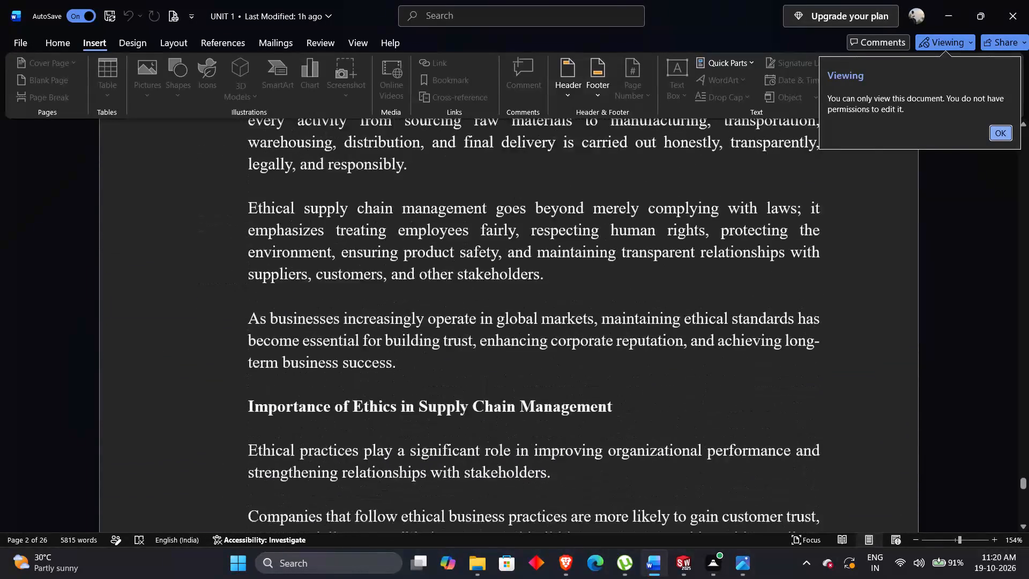
scroll(545, 412, "down", 20)
scroll(545, 412, "down", 20)
scroll(545, 412, "down", 5)
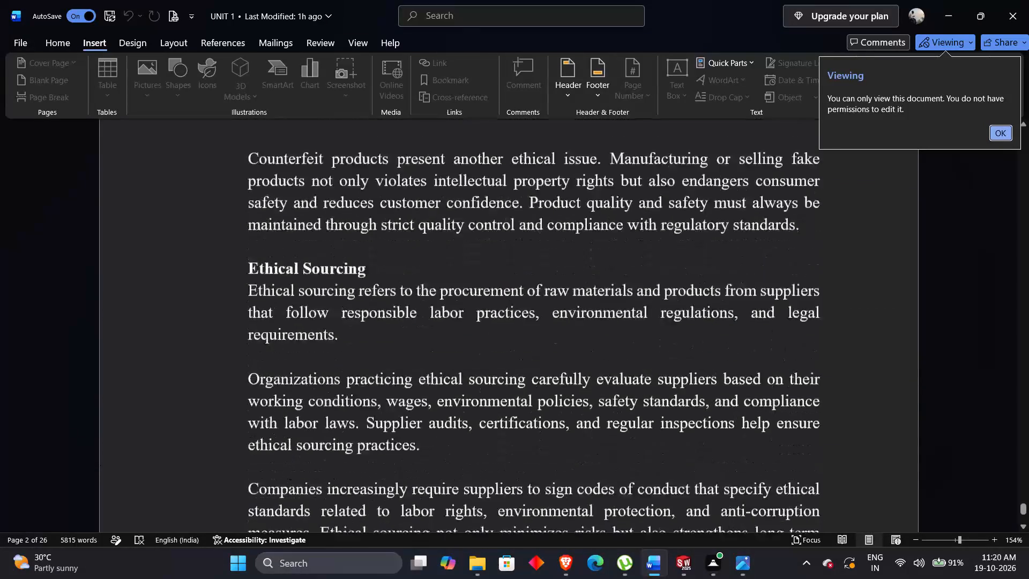
scroll(545, 420, "down", 19)
scroll(541, 440, "down", 4)
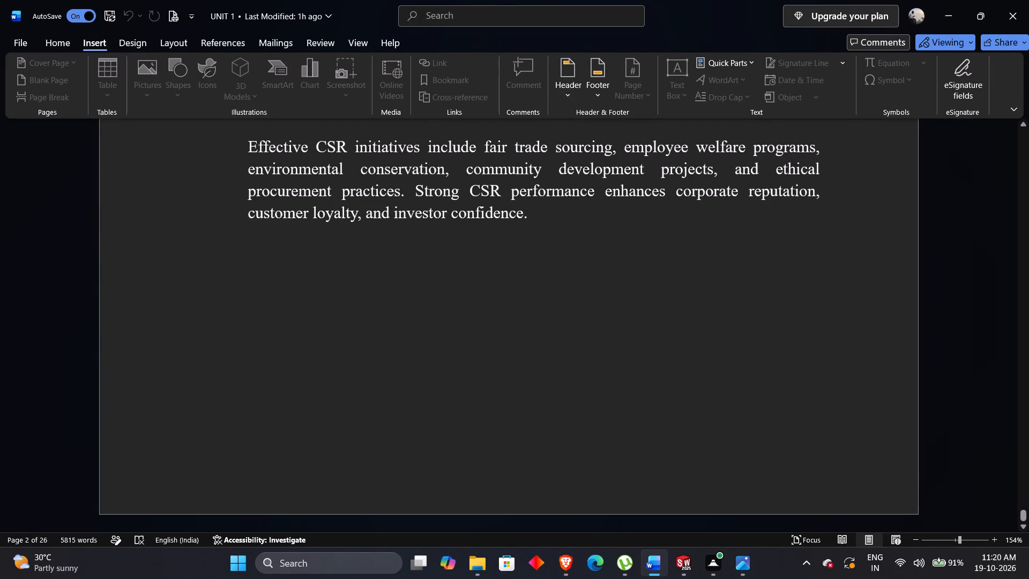
Go back from the document's end to section 5, Seven Rights (7Rs) of Logistics, and view its list and diagram.
left_click_drag(1021, 513, 1028, 311)
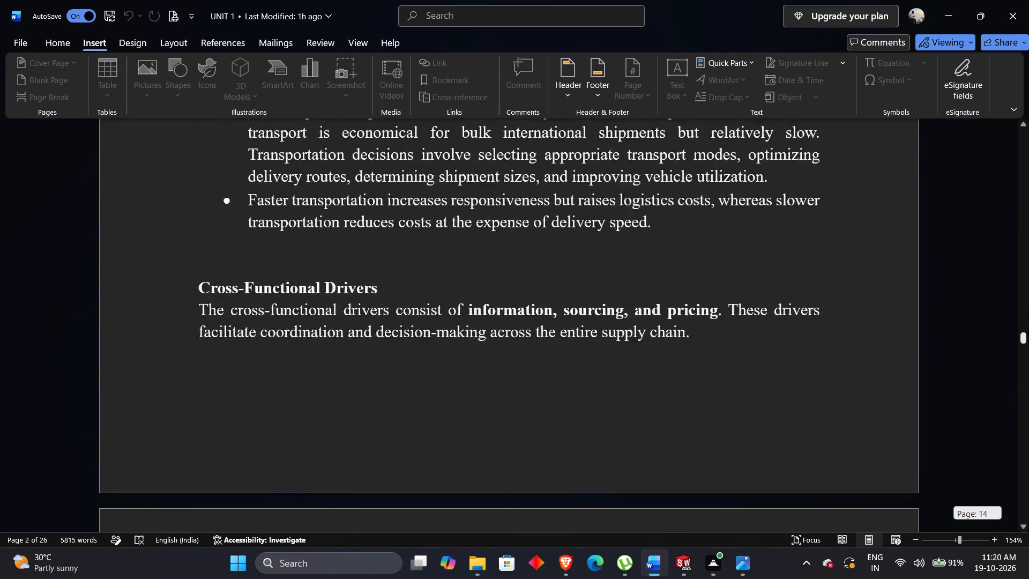
left_click_drag(1028, 311, 1019, 194)
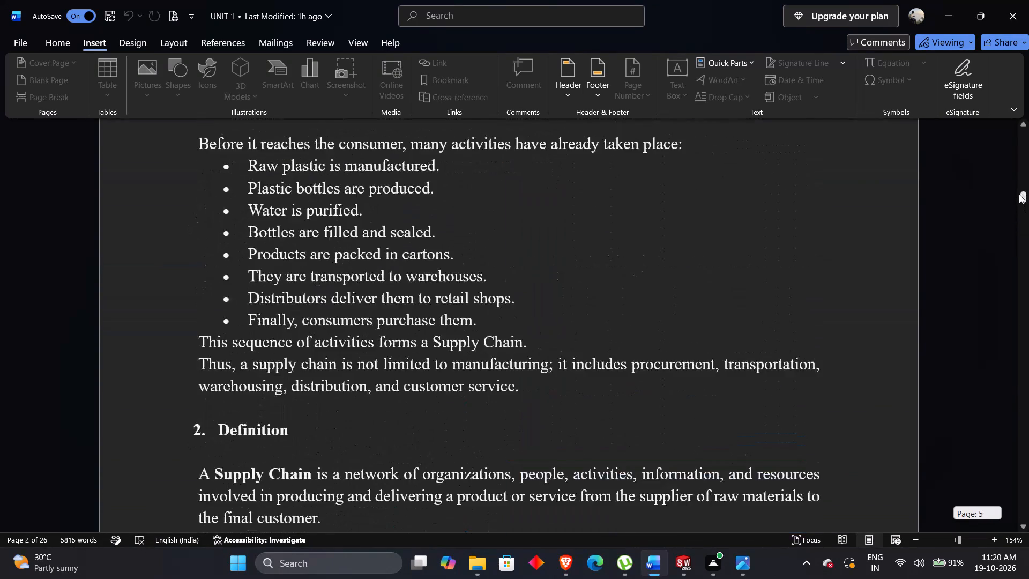
left_click_drag(1019, 194, 1019, 169)
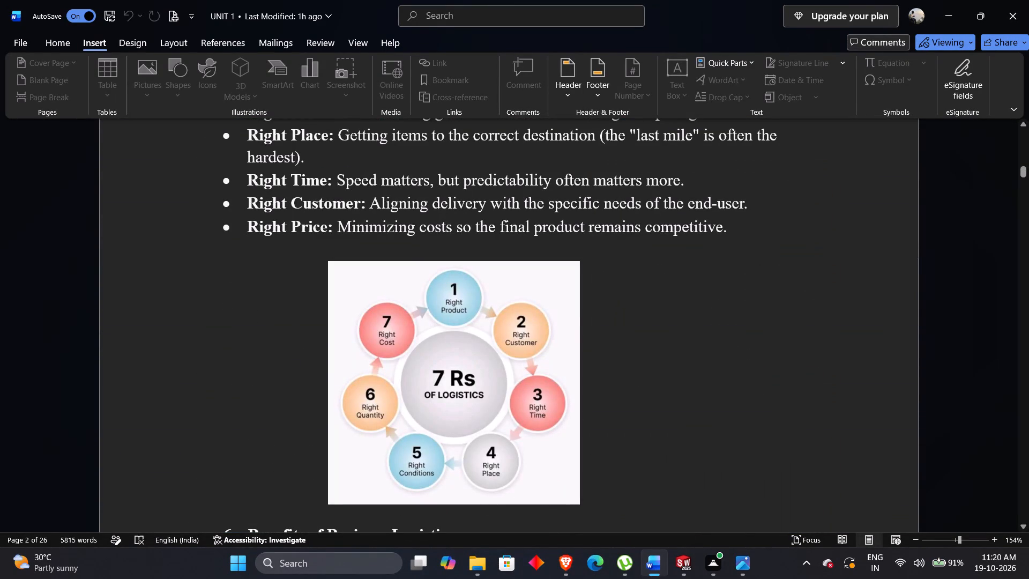
scroll(578, 309, "up", 3)
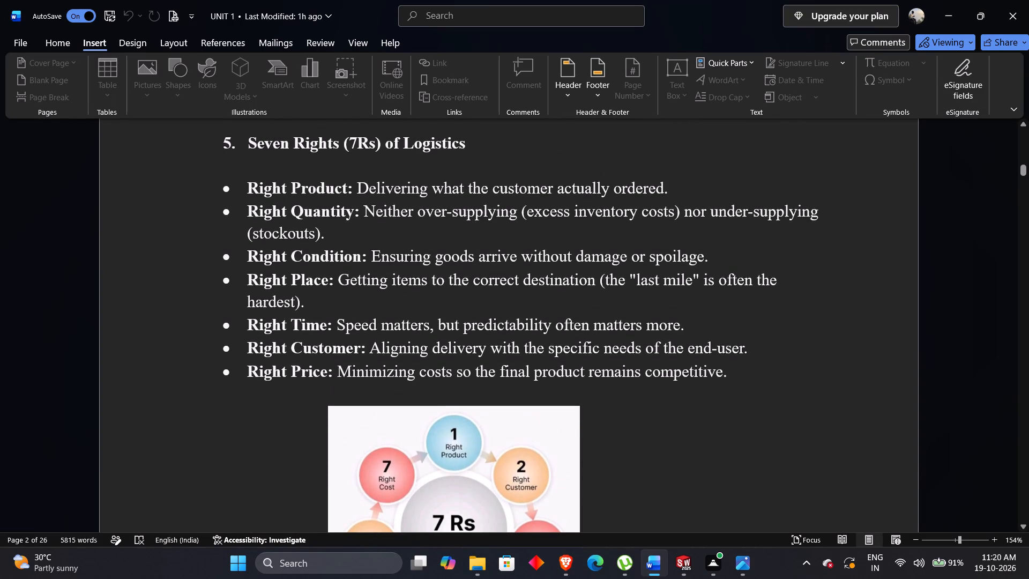
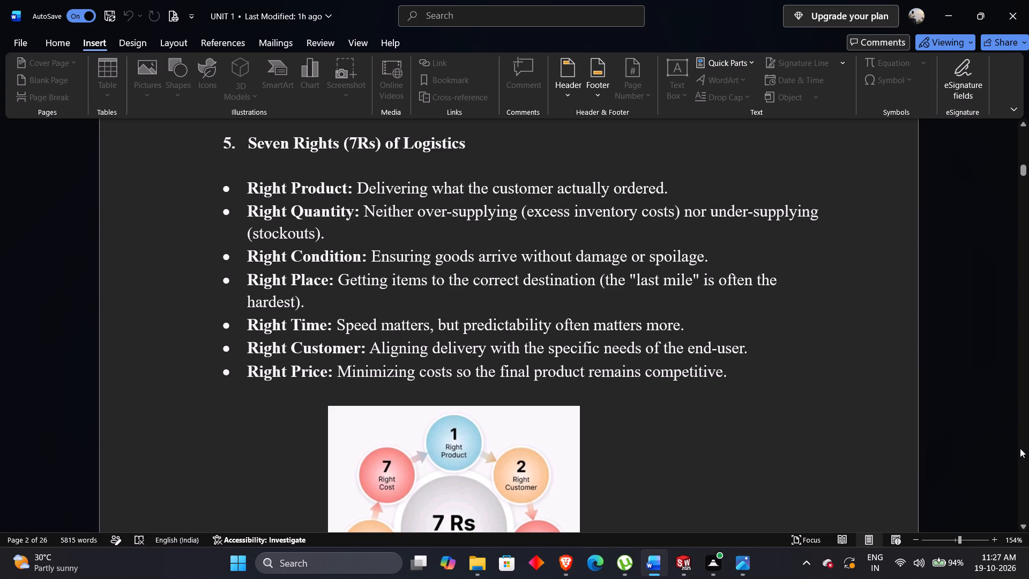
Review the 7Rs diagram, section 6 Benefits of Business Logistics, and the start of section 7, Business Logistics vs Supply Chain Management.
scroll(566, 355, "down", 3)
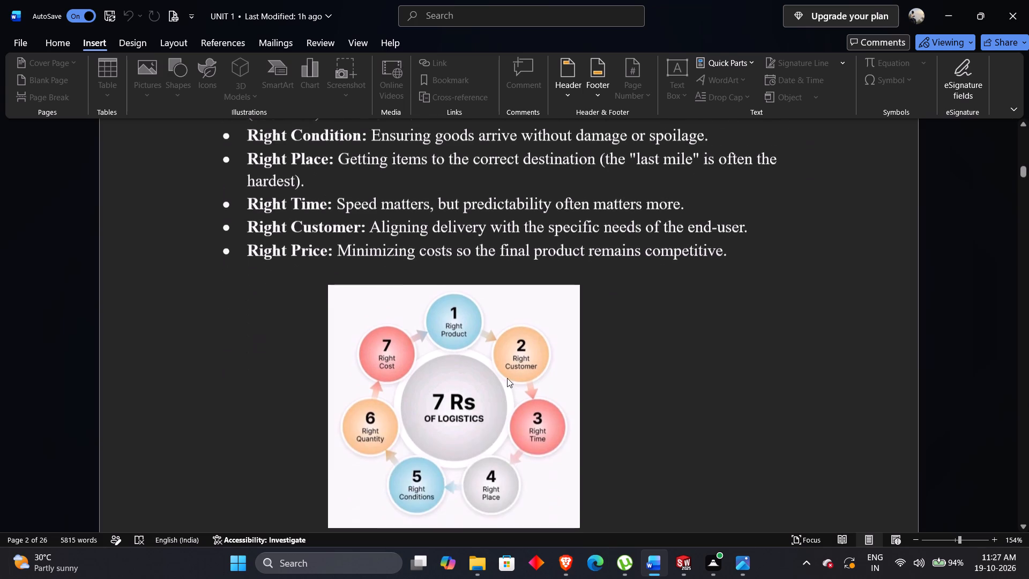
scroll(468, 387, "down", 3)
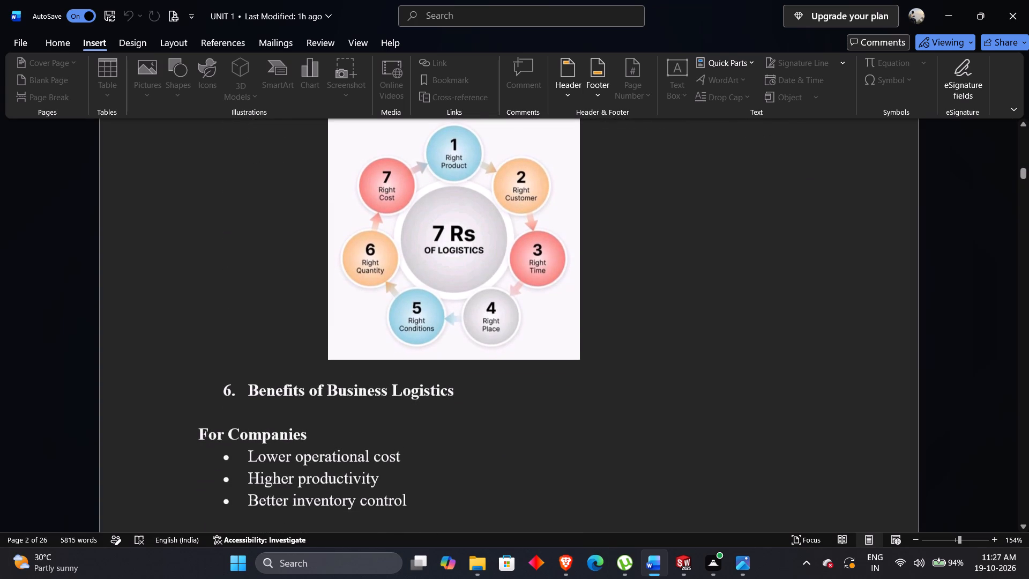
scroll(303, 428, "down", 6)
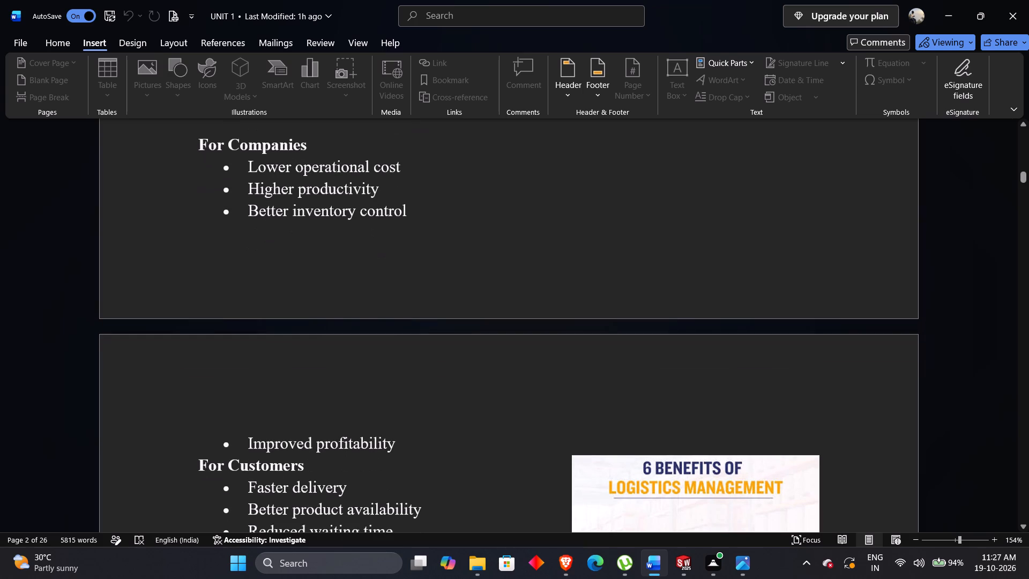
scroll(293, 425, "down", 5)
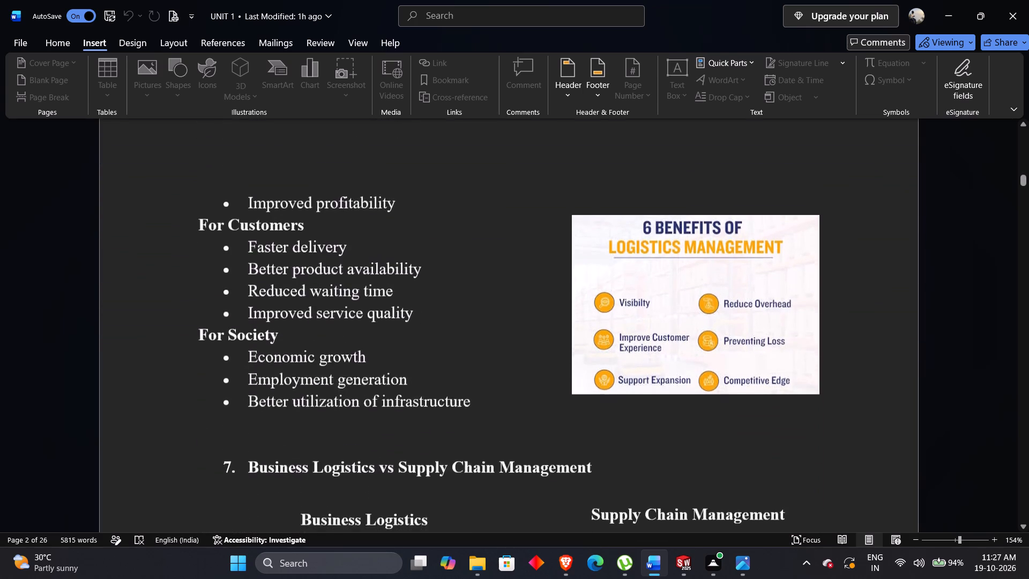
scroll(292, 426, "down", 2)
scroll(292, 430, "up", 3)
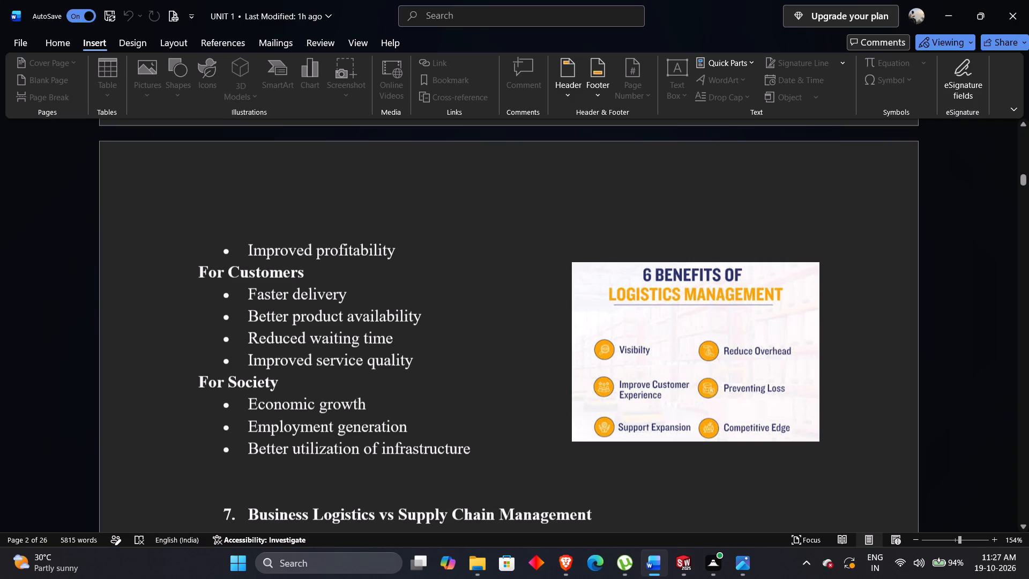
scroll(325, 375, "up", 4)
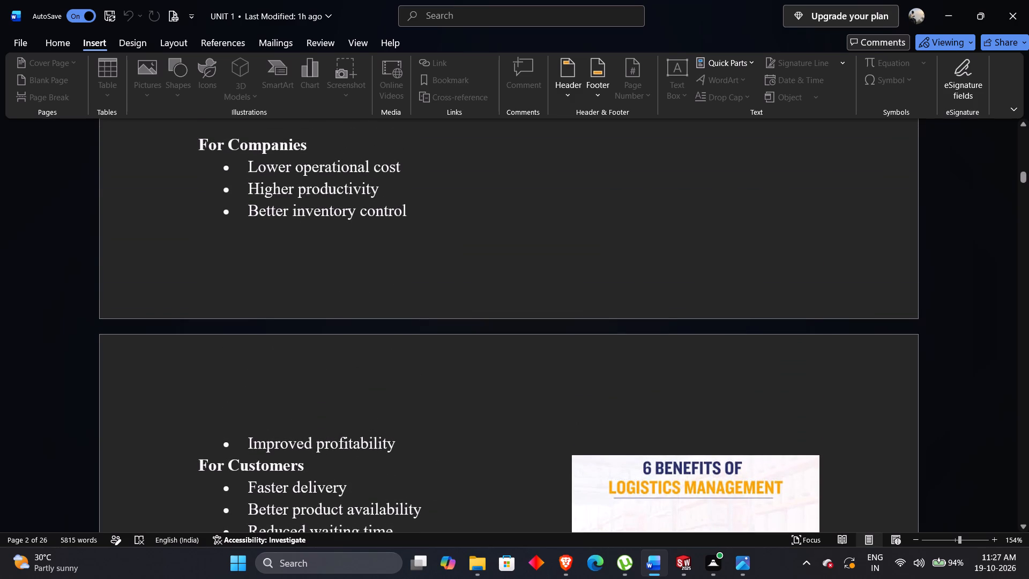
scroll(354, 442, "down", 4)
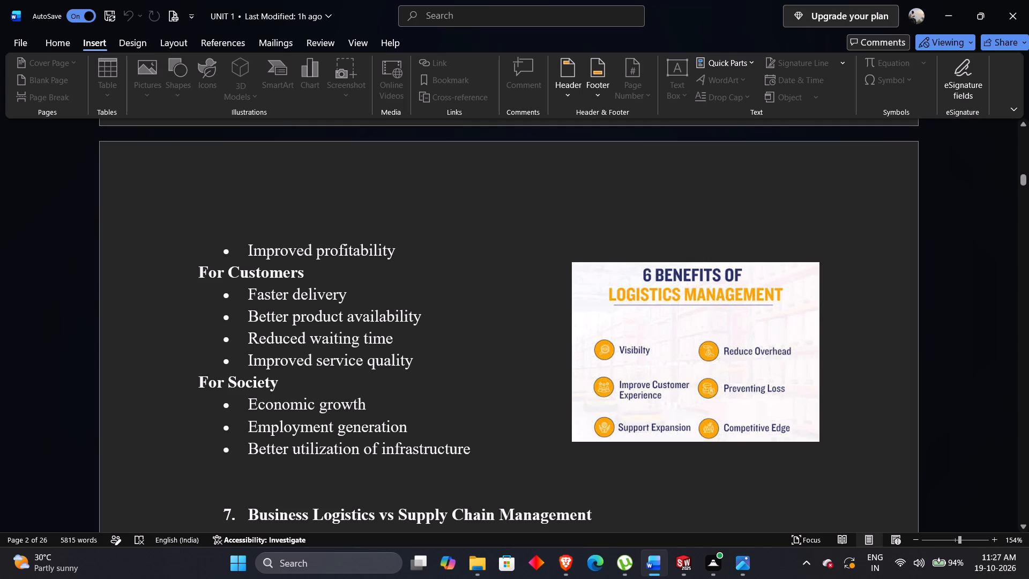
scroll(348, 492, "down", 4)
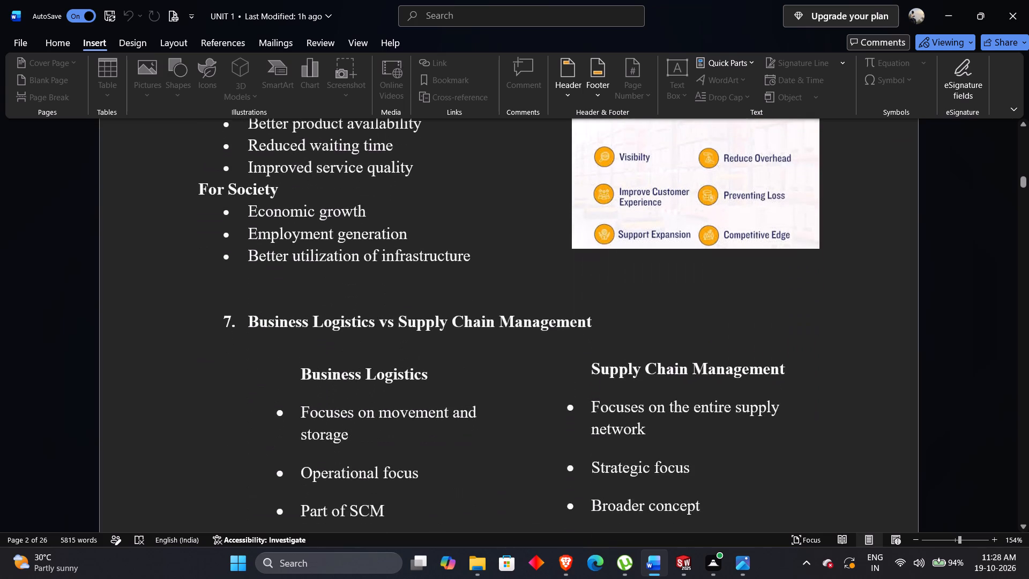
scroll(352, 495, "up", 4)
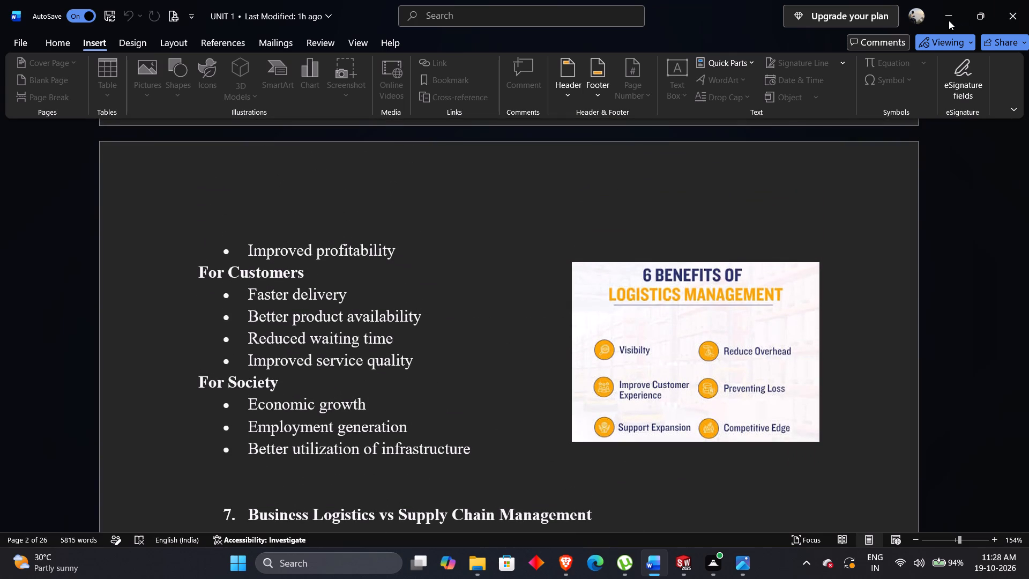
Switch to SOLIDWORKS and try to save the bracket part in the FUJI folder under the copied name "Circular Bearing / Shaft Support".
left_click(949, 20)
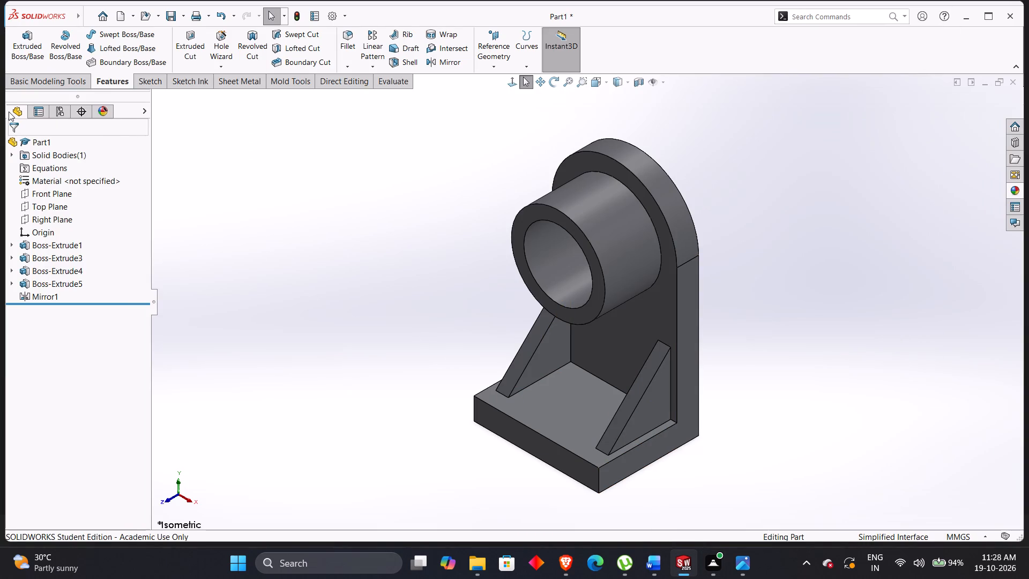
key("ctrl+s")
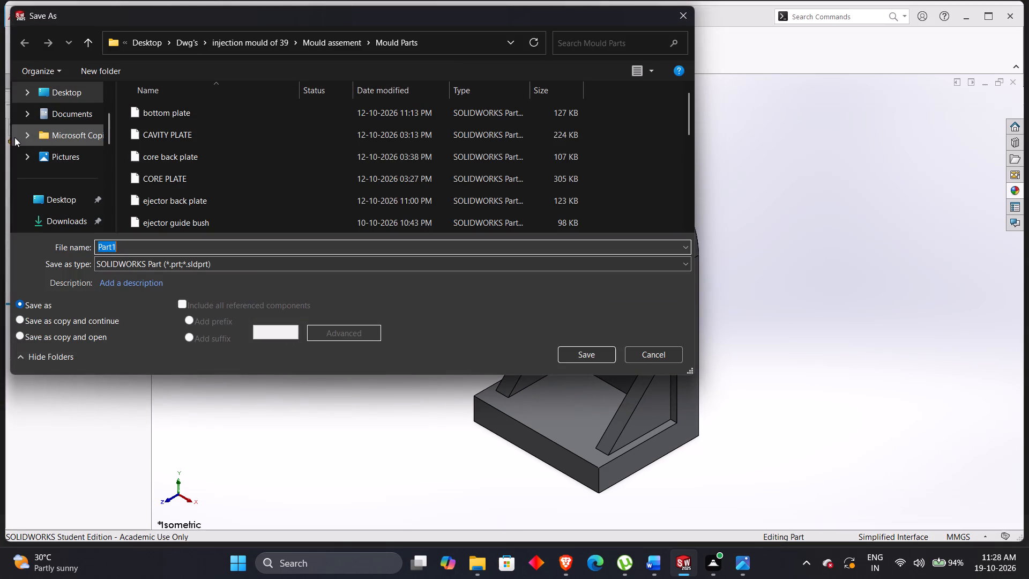
scroll(80, 193, "down", 2)
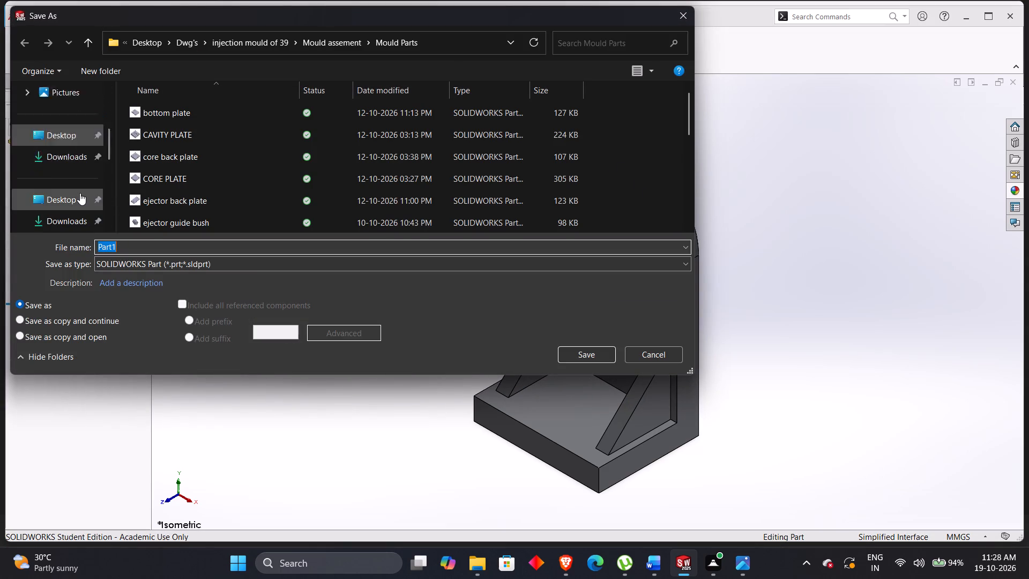
scroll(80, 193, "down", 3)
scroll(86, 152, "up", 3)
left_click(66, 197)
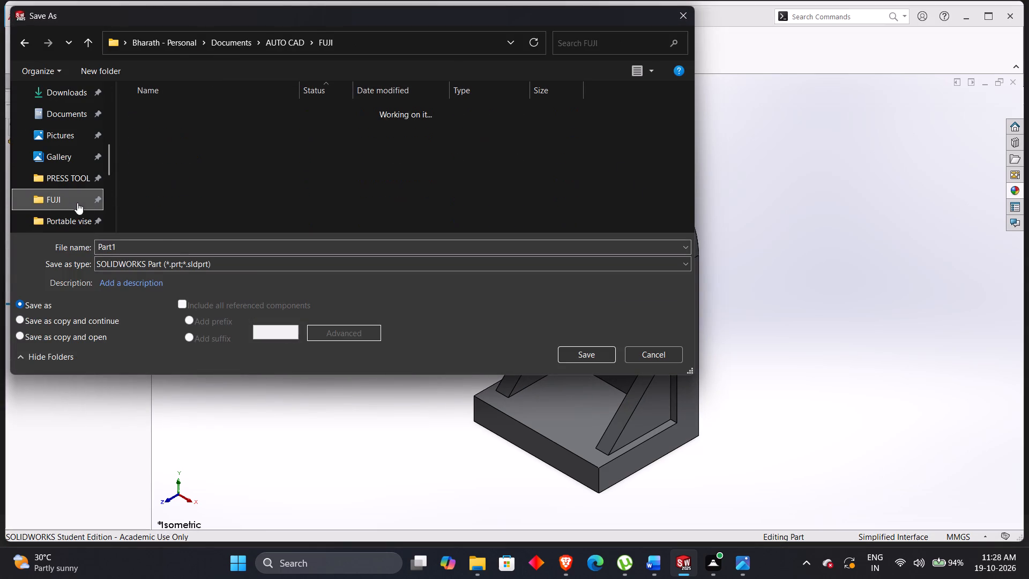
left_click(177, 244)
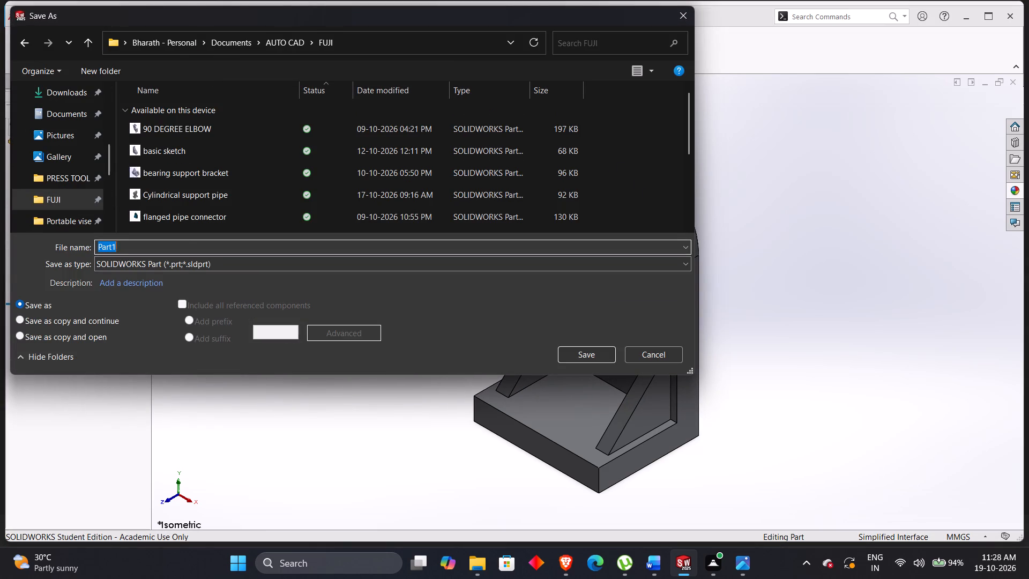
key("BackSpace")
key("ctrl+v")
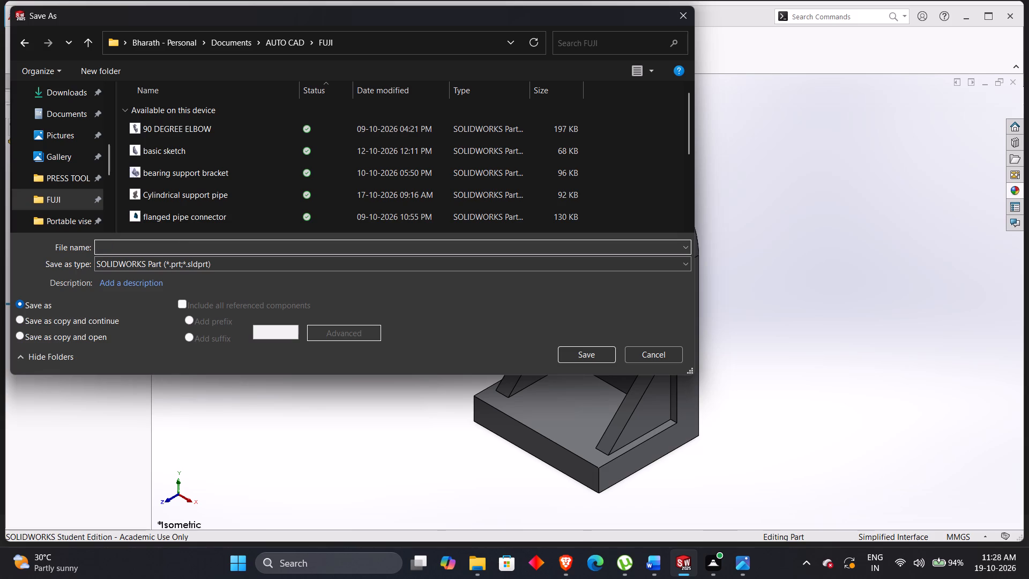
key("Return")
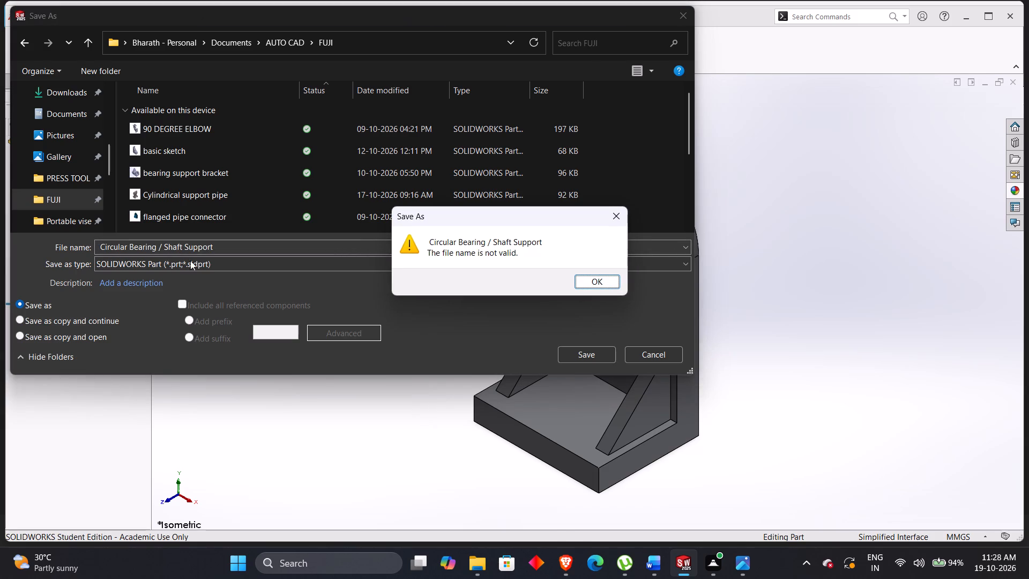
left_click(581, 277)
Remove the slash from the file name, leaving "Circular Bearing Shaft Support", and save the part in the FUJI folder.
left_click(264, 249)
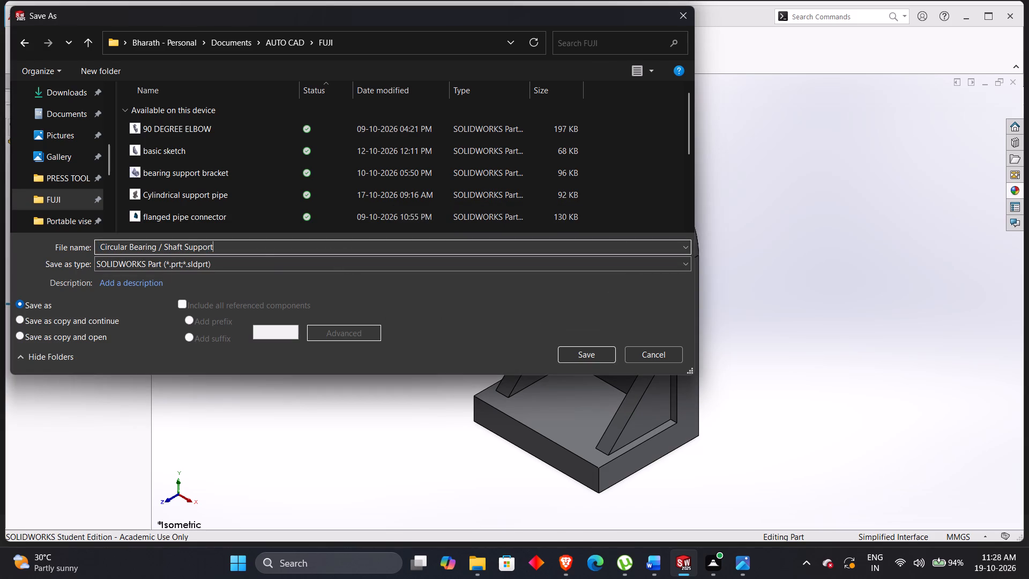
key("Left")
key("Left")
key("Left")
key("Left")
key("Left")
key("Left")
key("Left")
key("Left")
key("Left")
key("Left")
key("Left")
key("Left")
key("Left")
key("Left")
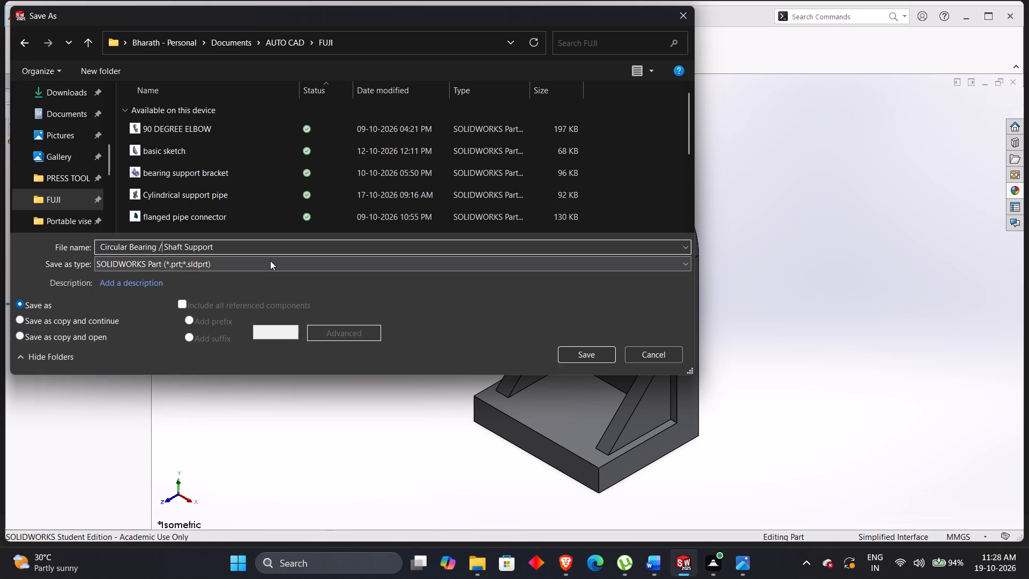
key("BackSpace")
key("Return")
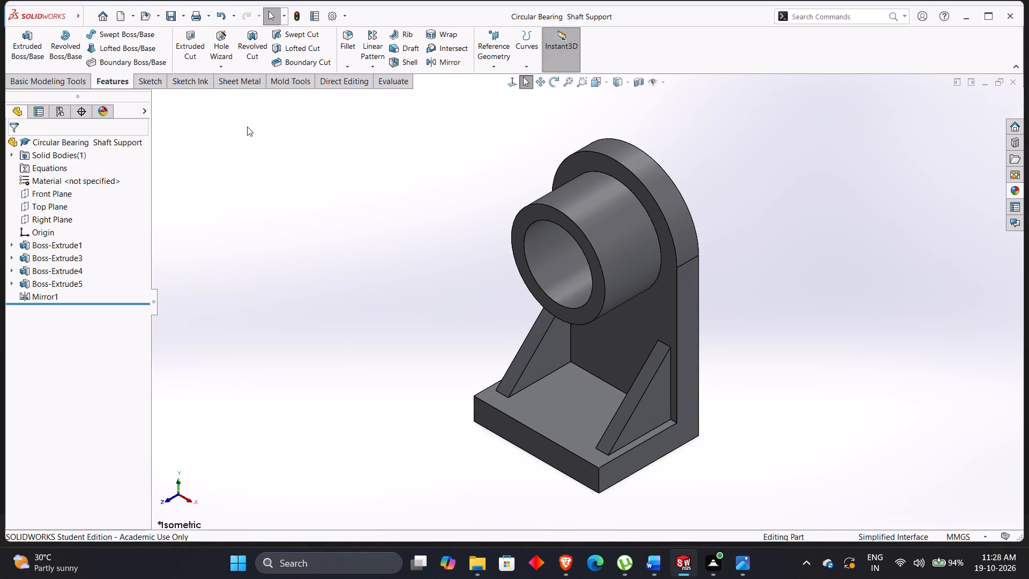
Save a PDF version of the part as "Circular Bearing Shaft Support" in the FUJI folder, in Adobe Portable Document Format.
left_click(185, 17)
left_click(185, 41)
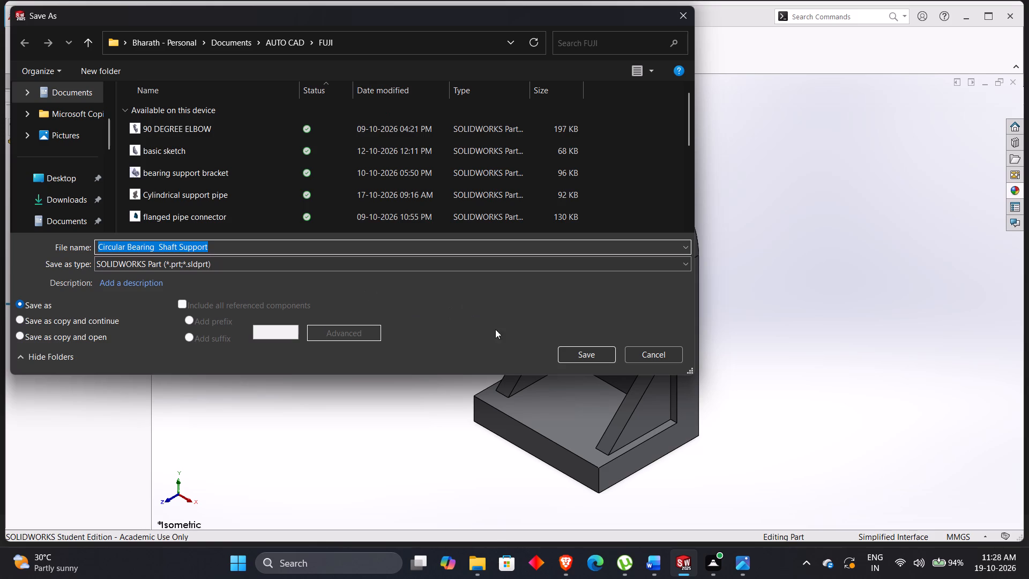
left_click(426, 264)
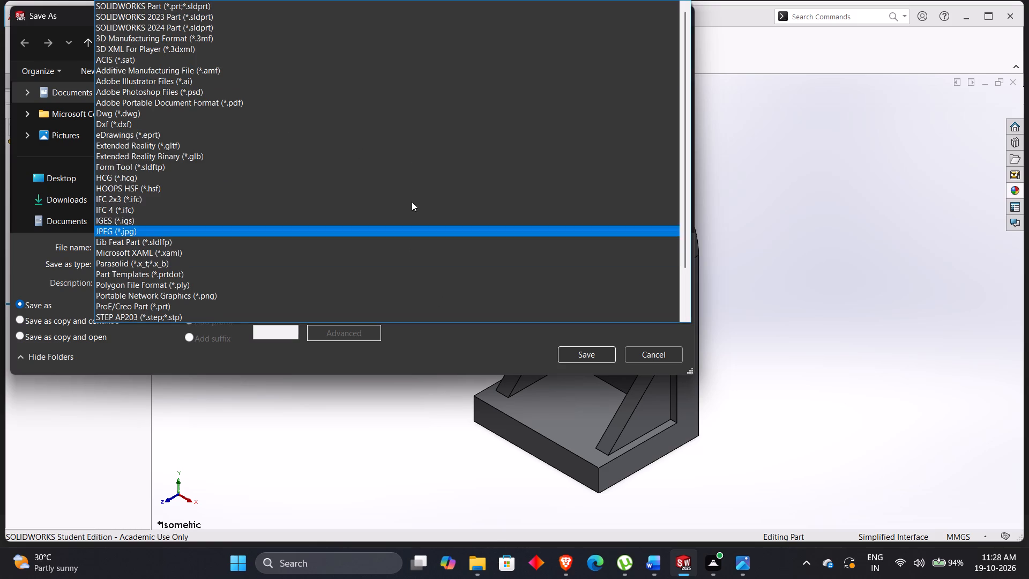
left_click(536, 99)
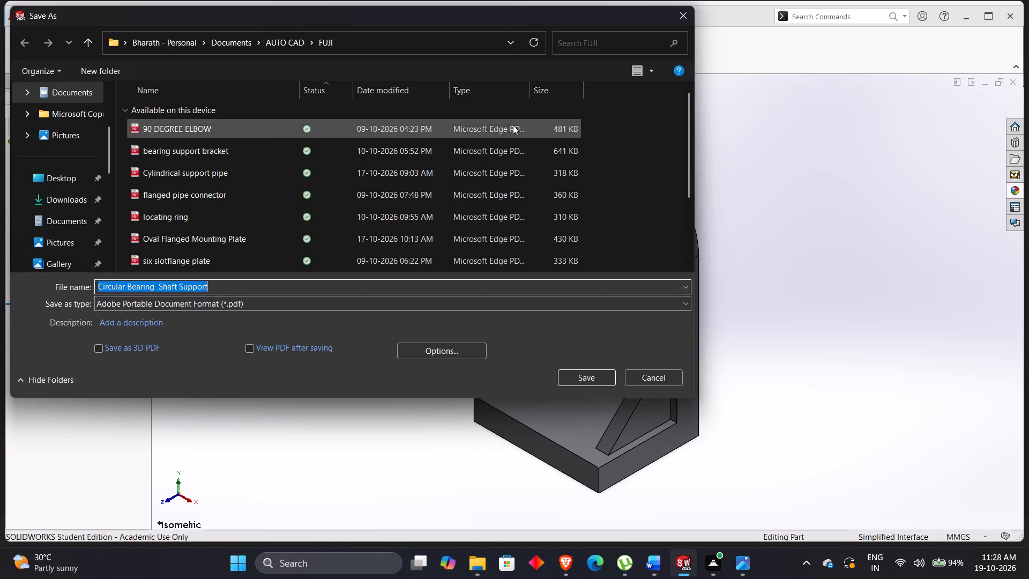
left_click(586, 382)
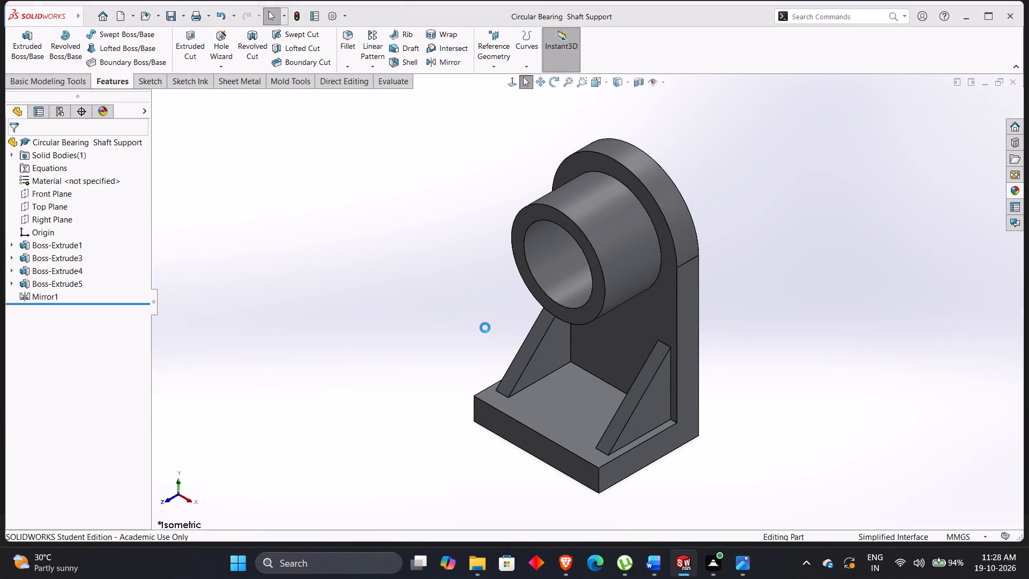
Save the bracket part file again.
key("ctrl+s")
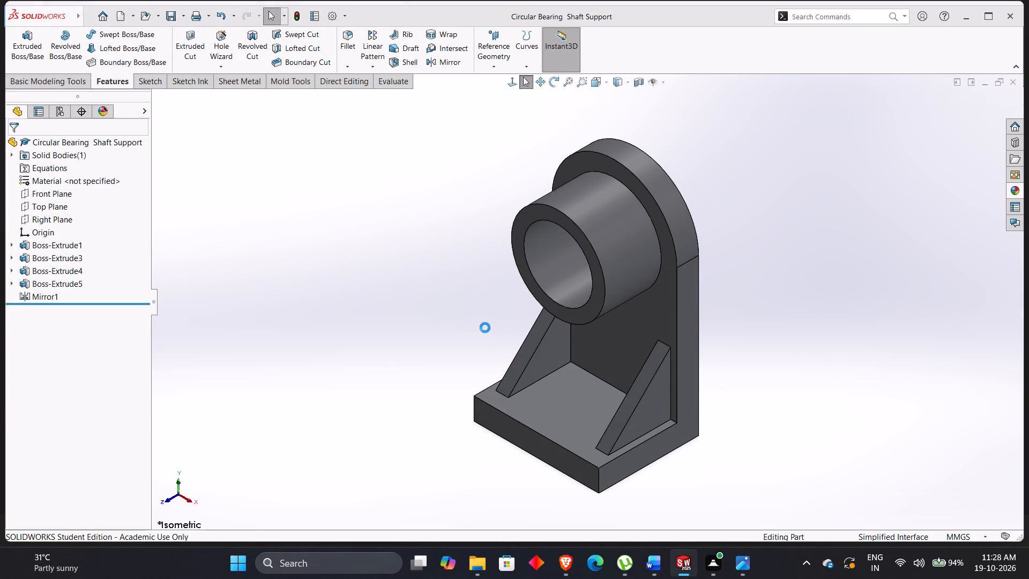